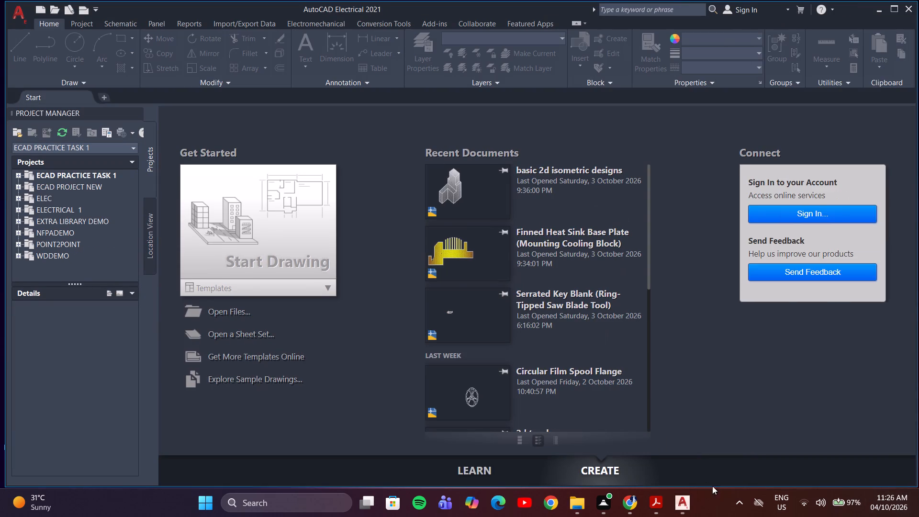
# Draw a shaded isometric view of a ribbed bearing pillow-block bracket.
# Launch Spotify and minimise its window while it loads.
pyautogui.click(428, 511)
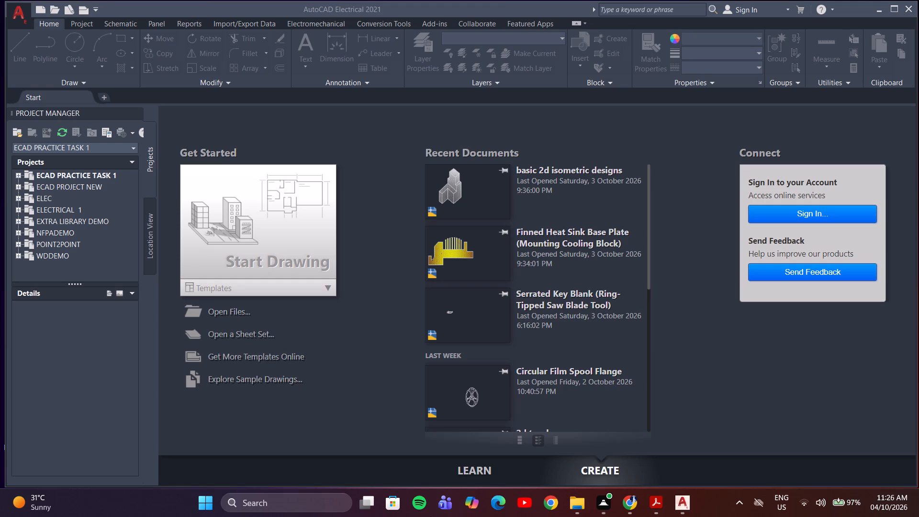
pyautogui.click(419, 512)
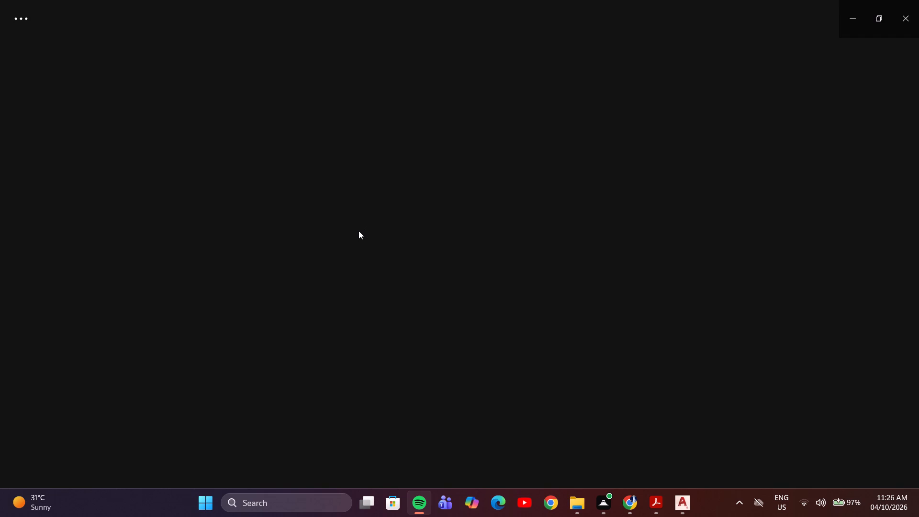
pyautogui.click(852, 14)
# Start a new blank drawing in AutoCAD Electrical.
pyautogui.click(291, 251)
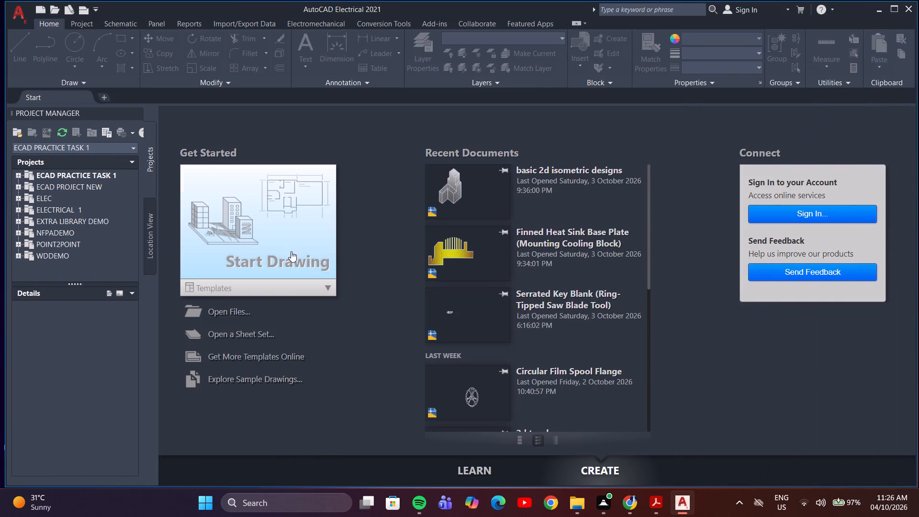
# Switch to Spotify, play the loaded song "Always On My Mind" and minimise the window.
pyautogui.click(426, 499)
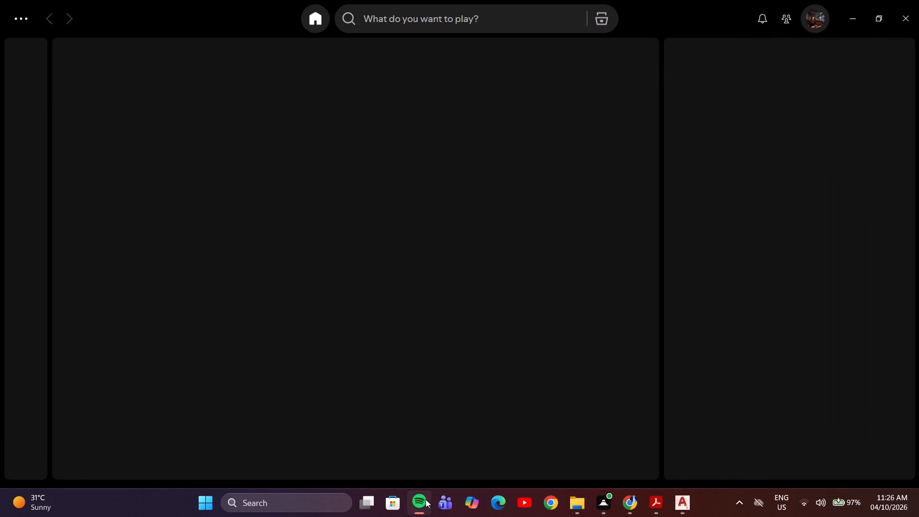
pyautogui.click(450, 456)
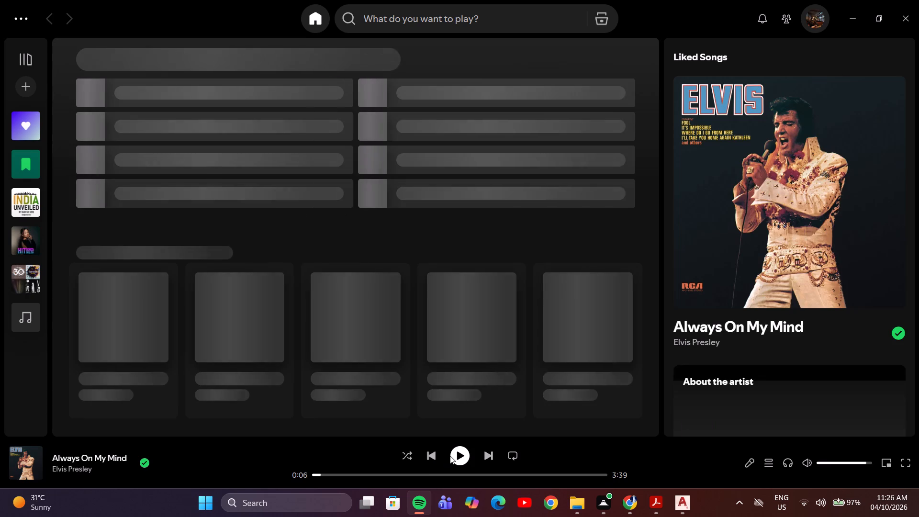
pyautogui.click(459, 456)
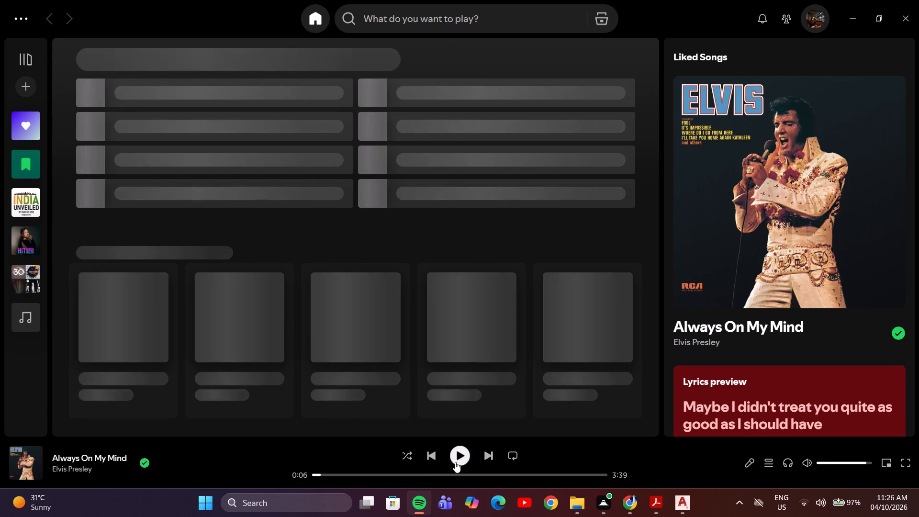
pyautogui.click(848, 18)
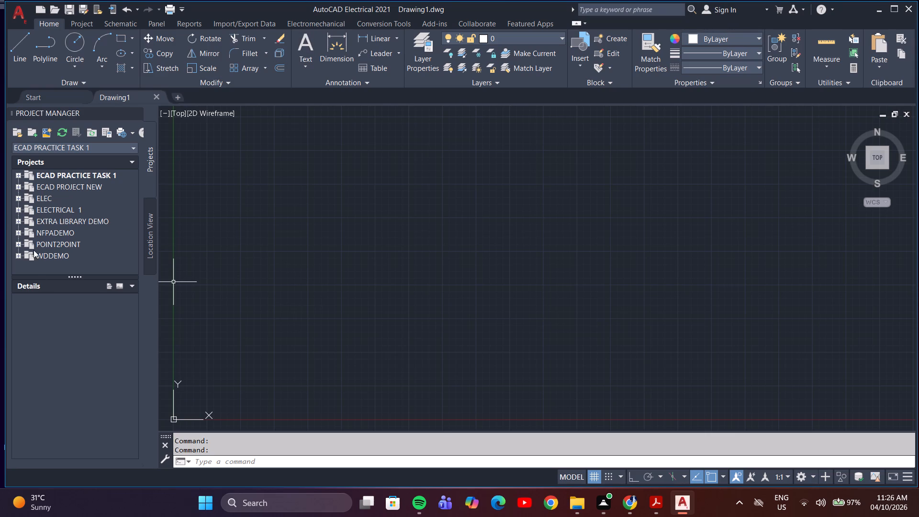
# Open the Discord app from the recent Windows searches.
pyautogui.click(289, 501)
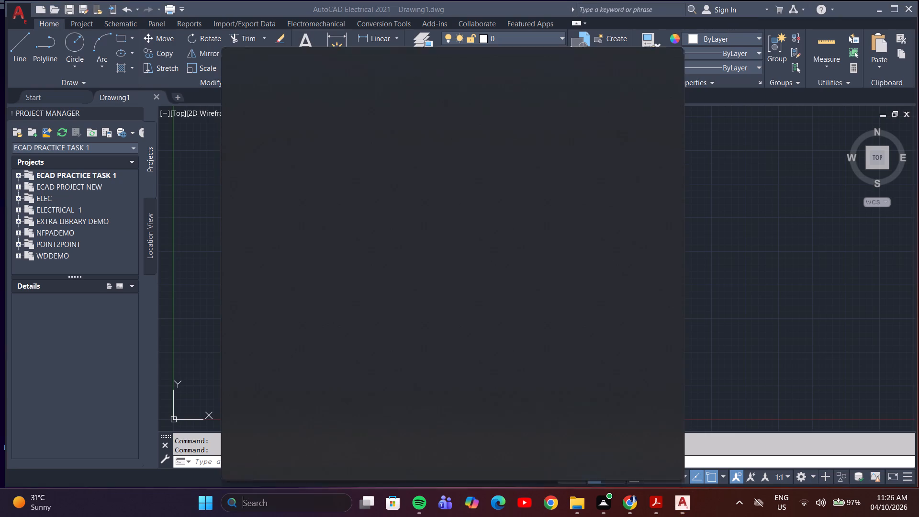
pyautogui.click(329, 145)
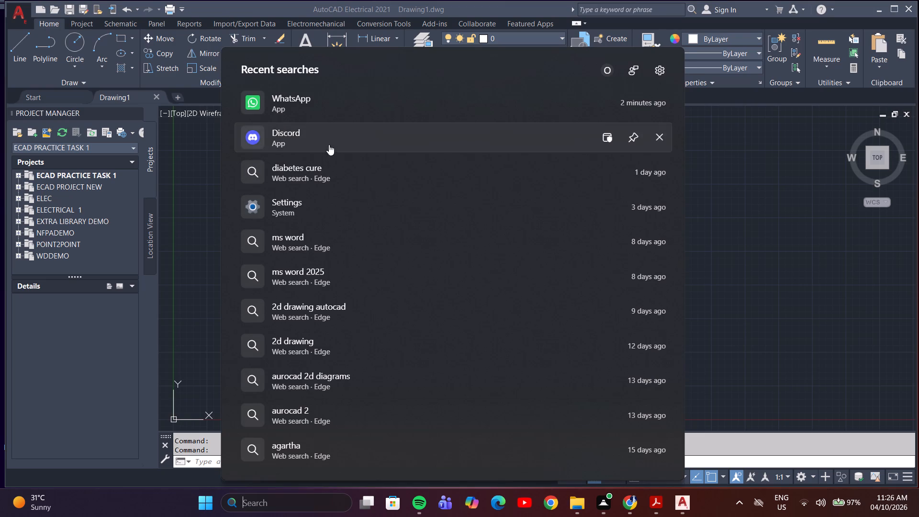
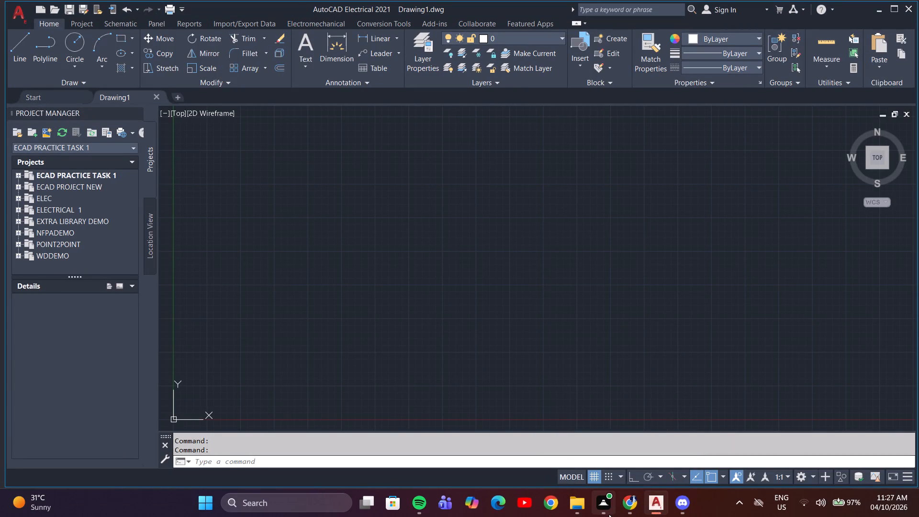
# Turn on the drawing's log file recording with the LOGFILEON command.
pyautogui.click(220, 464)
pyautogui.write('logfileon')
pyautogui.press('Return')
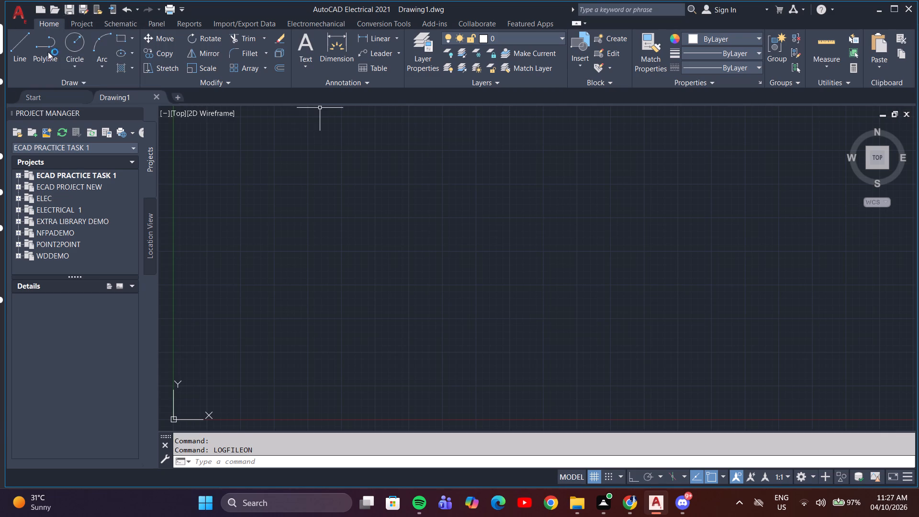
# Switch the drawing to isometric drafting in the left isoplane.
pyautogui.click(672, 481)
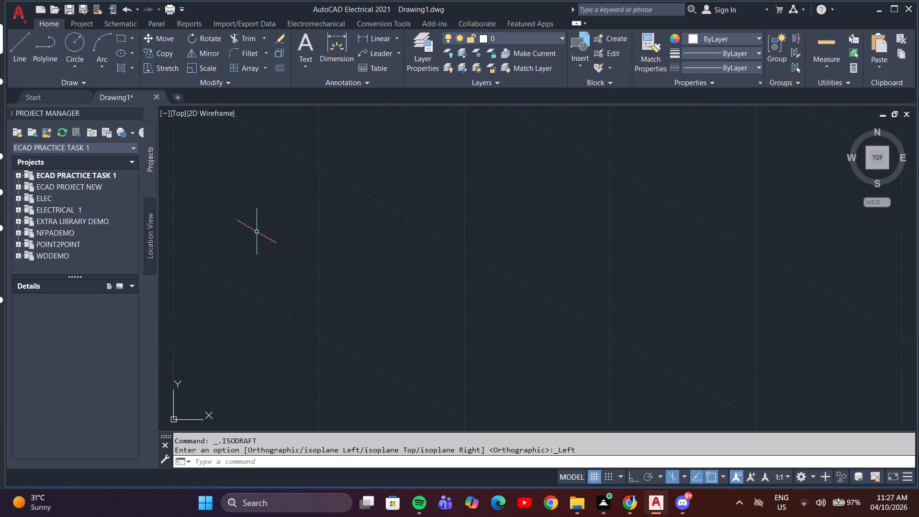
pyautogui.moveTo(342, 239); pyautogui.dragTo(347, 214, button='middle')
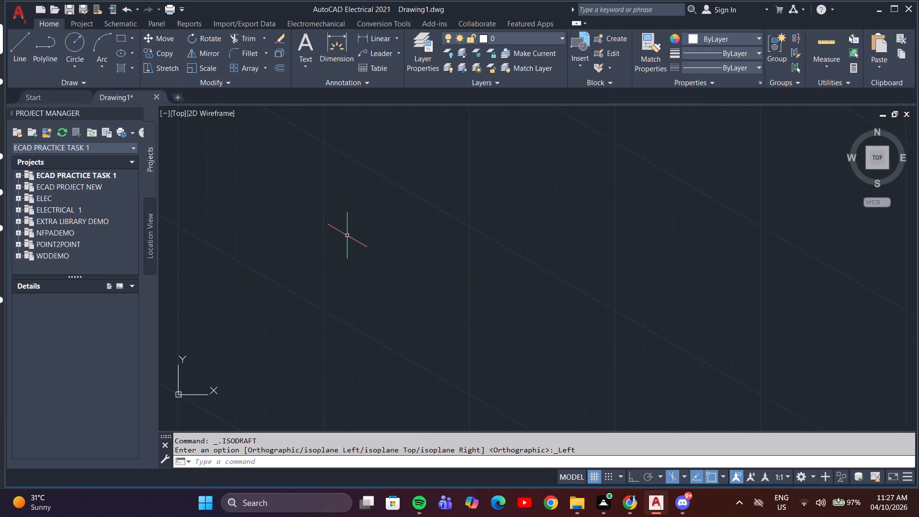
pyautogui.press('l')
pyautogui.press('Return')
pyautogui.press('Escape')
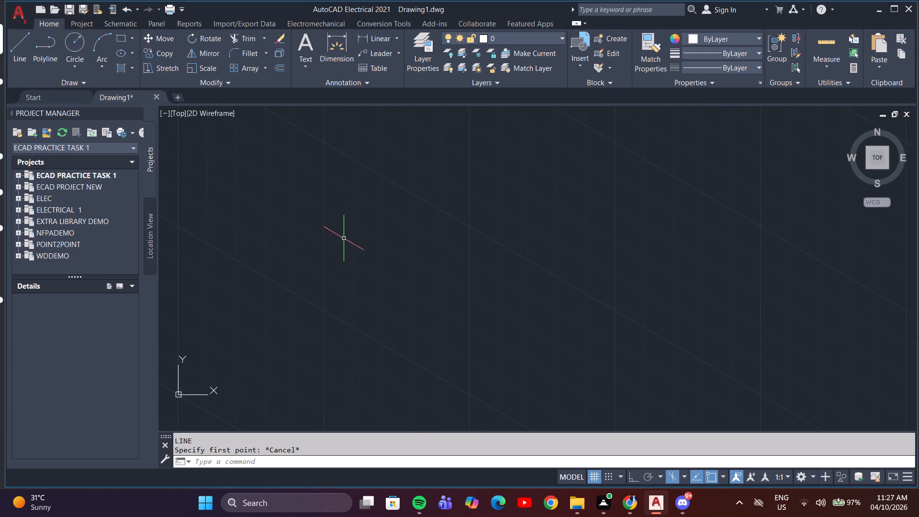
# Configure the drawing units to a length precision of 0.0 and an insertion scale of millimeters.
pyautogui.write('un')
pyautogui.press('Return')
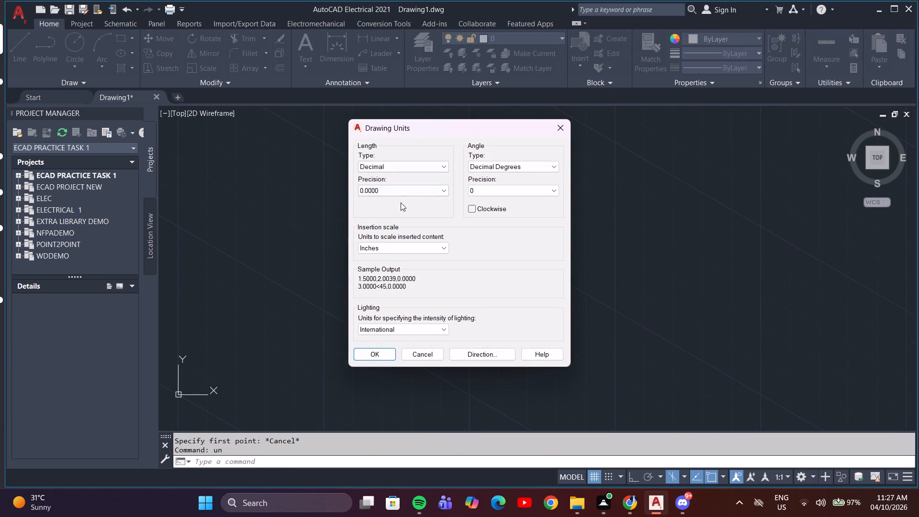
pyautogui.click(411, 190)
pyautogui.click(407, 205)
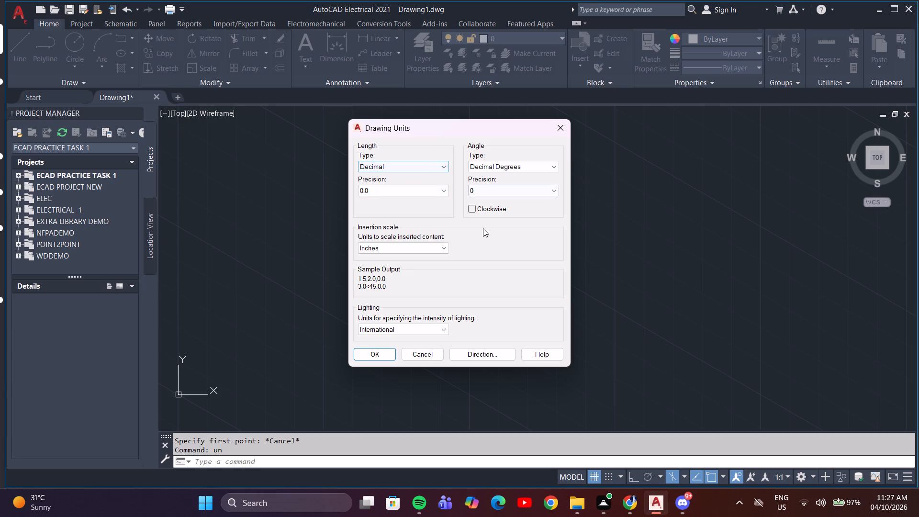
pyautogui.click(399, 245)
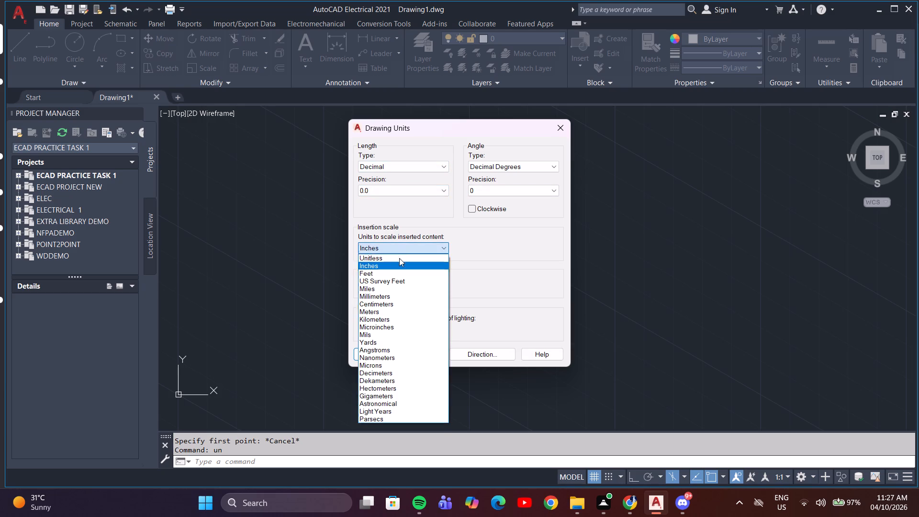
pyautogui.click(401, 292)
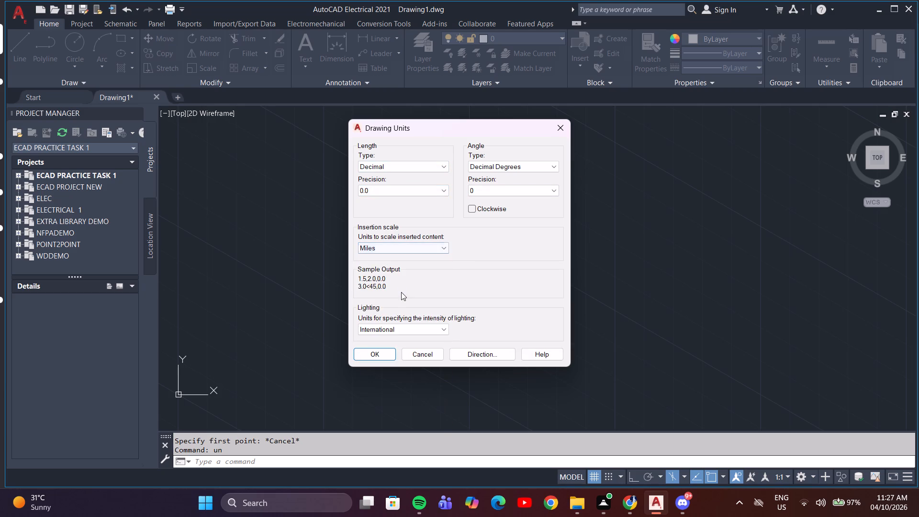
pyautogui.click(393, 248)
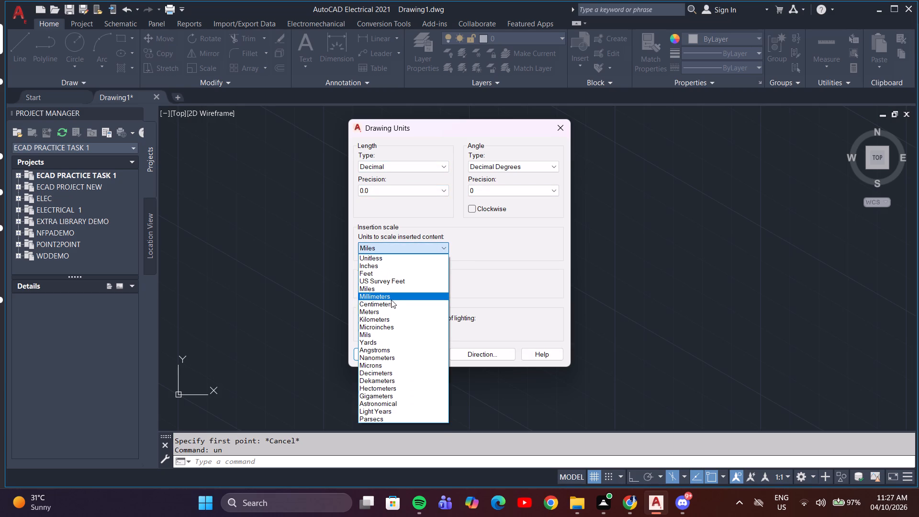
pyautogui.click(391, 300)
pyautogui.click(383, 351)
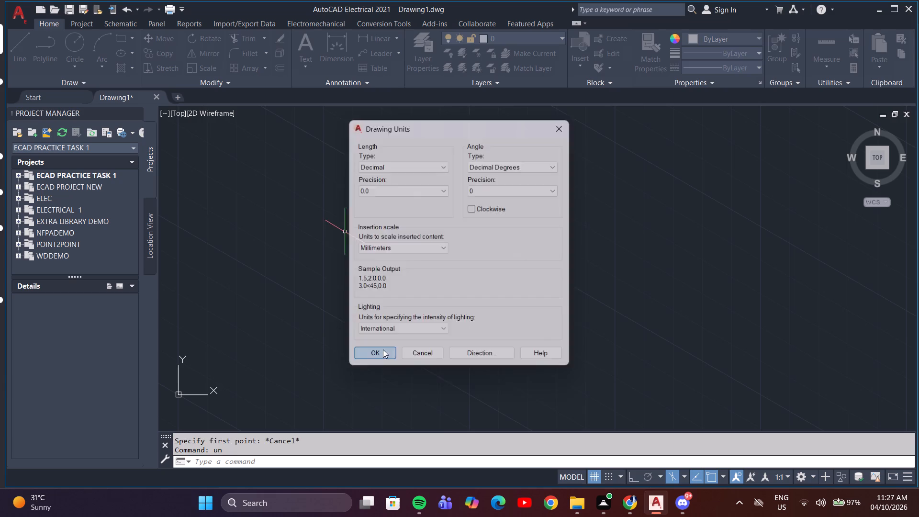
# Modify the Standard dimension style, setting the text height to 0.68 and enlarging the arrow size.
pyautogui.press('d')
pyautogui.press('Return')
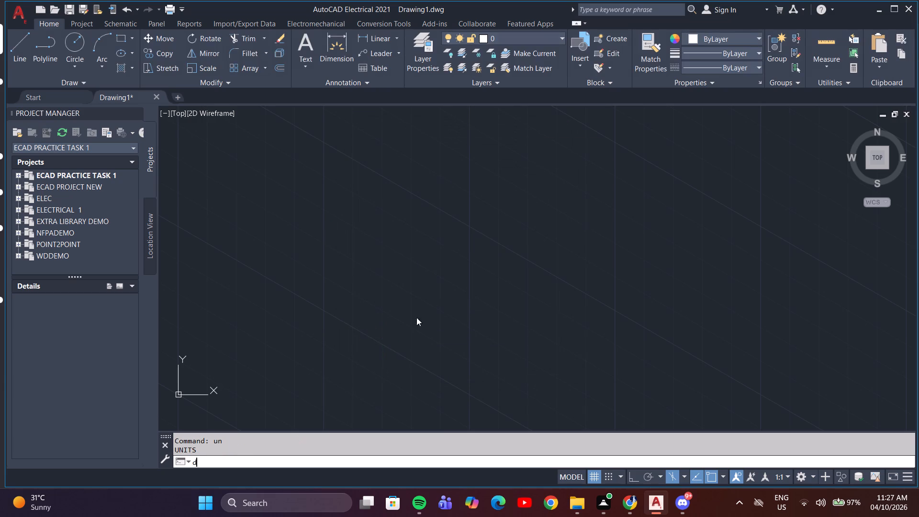
pyautogui.click(591, 222)
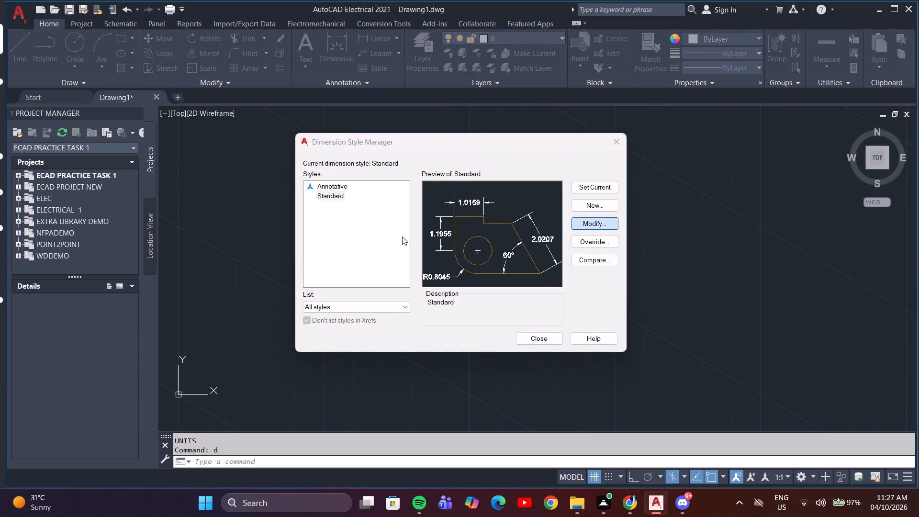
pyautogui.click(453, 201)
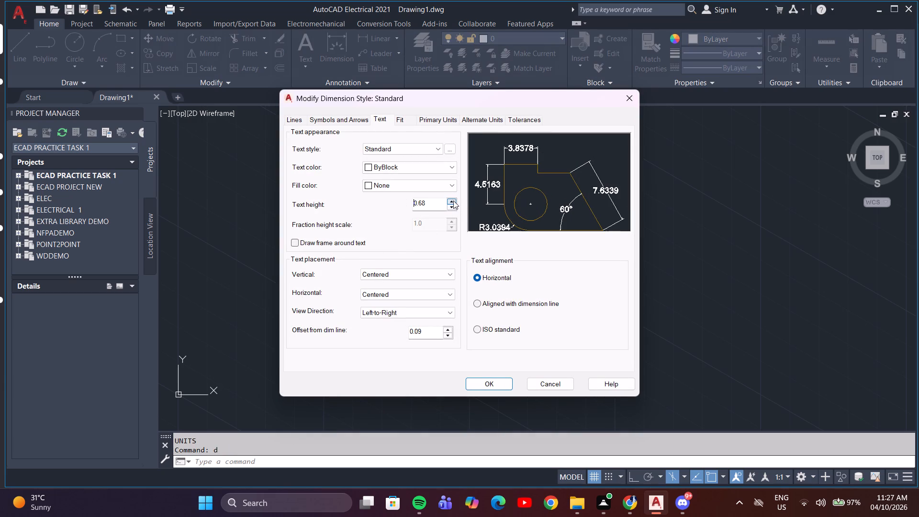
pyautogui.click(350, 120)
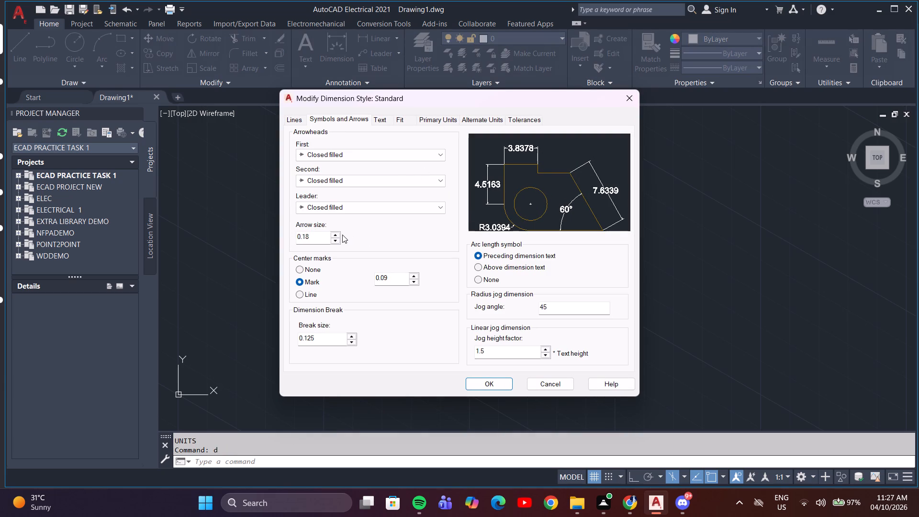
pyautogui.click(339, 235)
# Set the Standard style's linear dimension precision to 0.0 and make it the current dimension style.
pyautogui.click(438, 119)
pyautogui.click(472, 113)
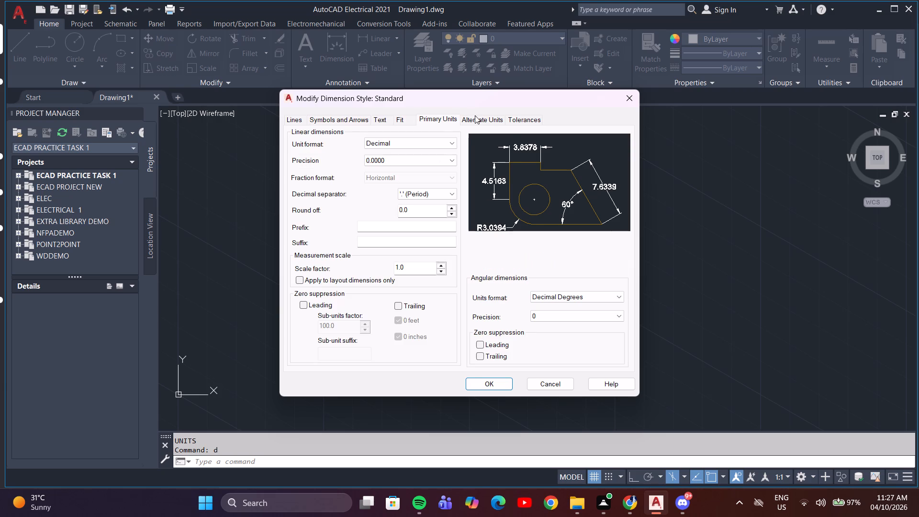
pyautogui.click(475, 115)
pyautogui.click(425, 122)
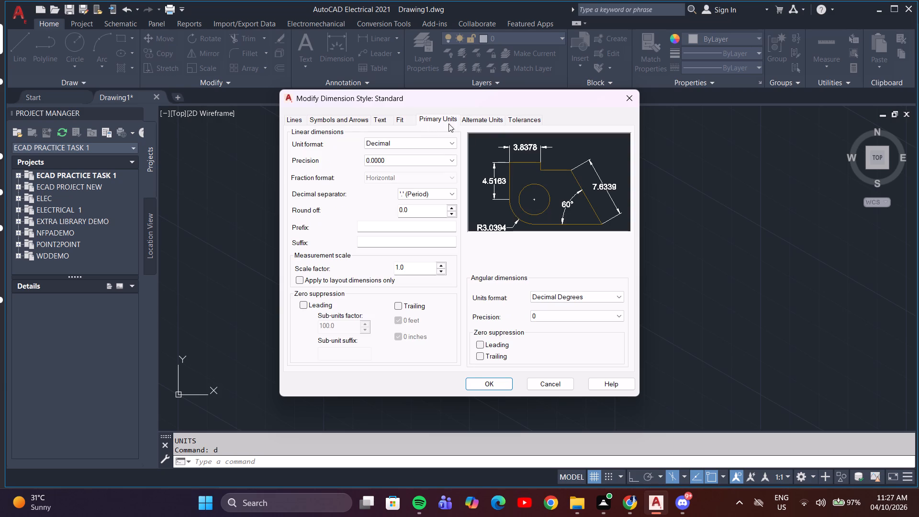
pyautogui.click(452, 160)
pyautogui.click(426, 178)
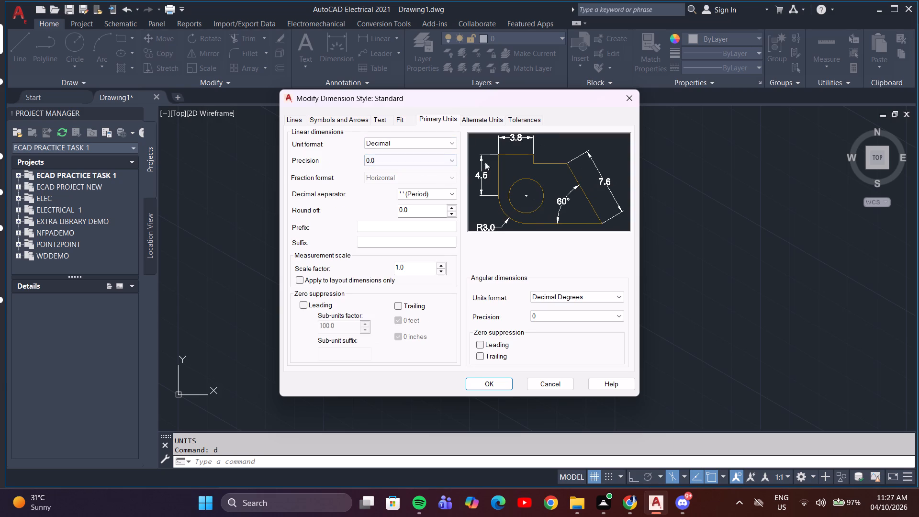
pyautogui.click(500, 383)
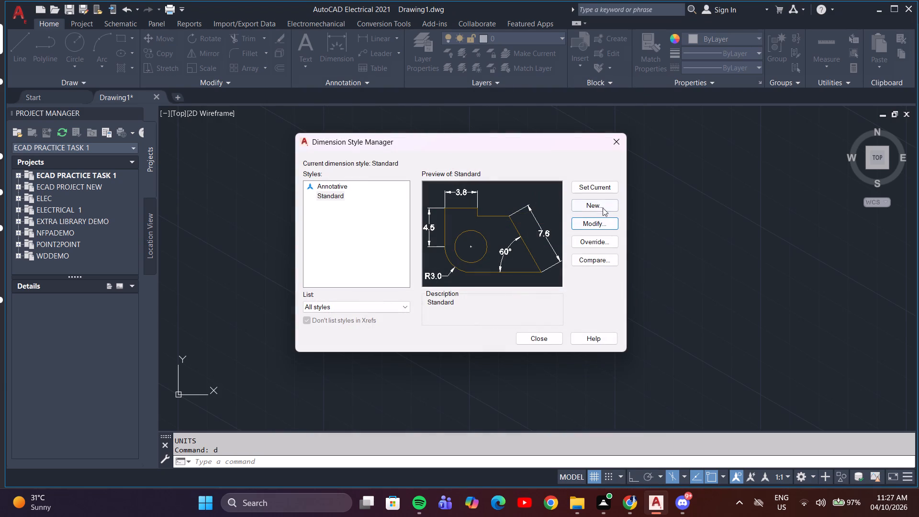
pyautogui.click(596, 187)
pyautogui.click(553, 337)
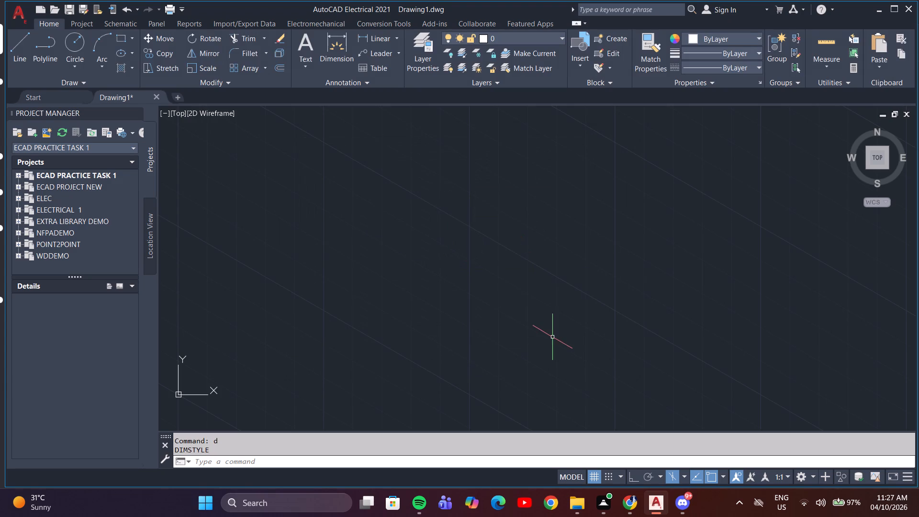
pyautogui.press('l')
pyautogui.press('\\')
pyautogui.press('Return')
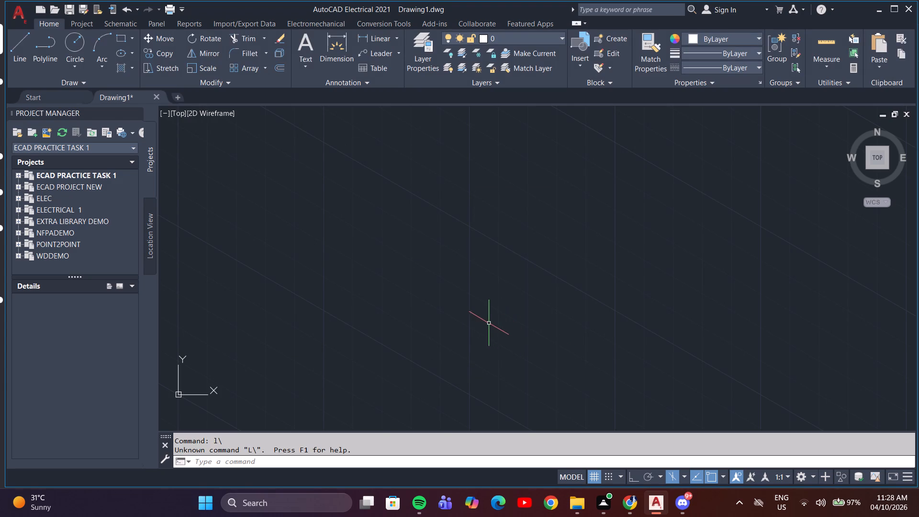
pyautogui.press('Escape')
# Turn on Ortho and draw a 20 mm line sloping down along the 330° isometric axis from a free start point.
pyautogui.press('l')
pyautogui.press('Return')
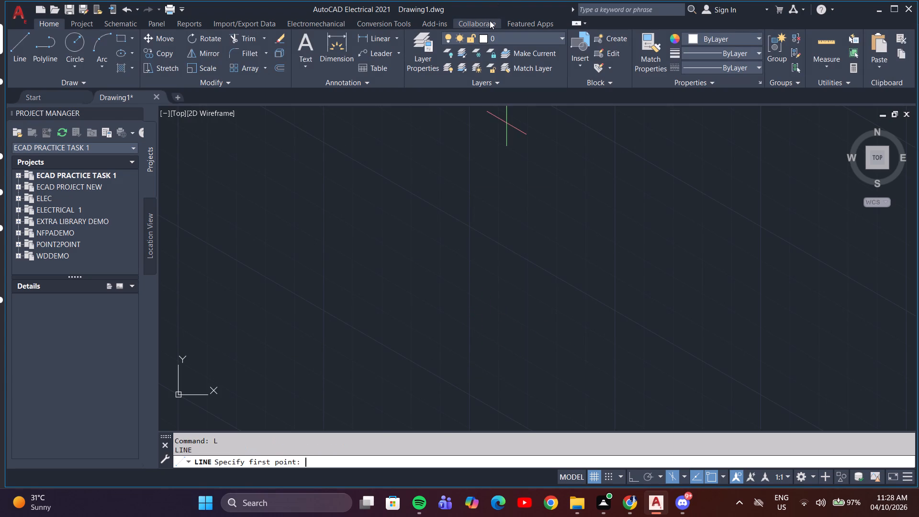
pyautogui.click(402, 315)
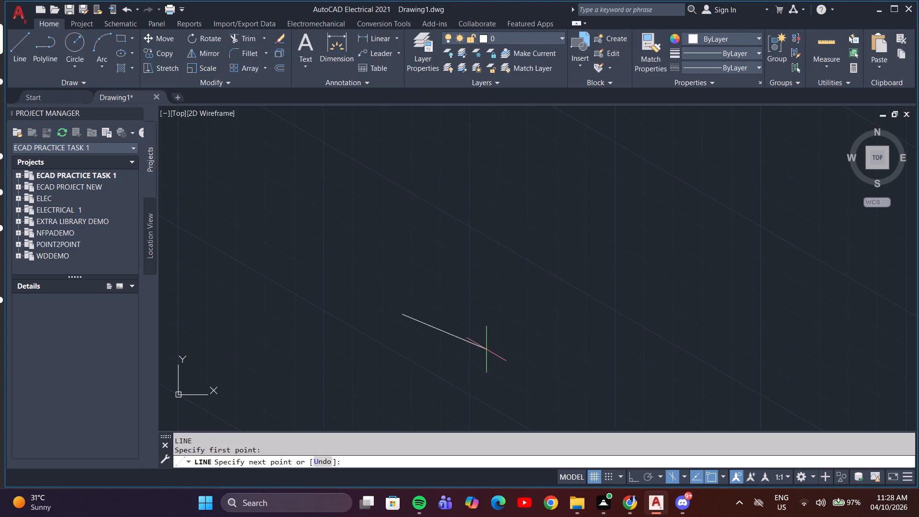
pyautogui.press('F8')
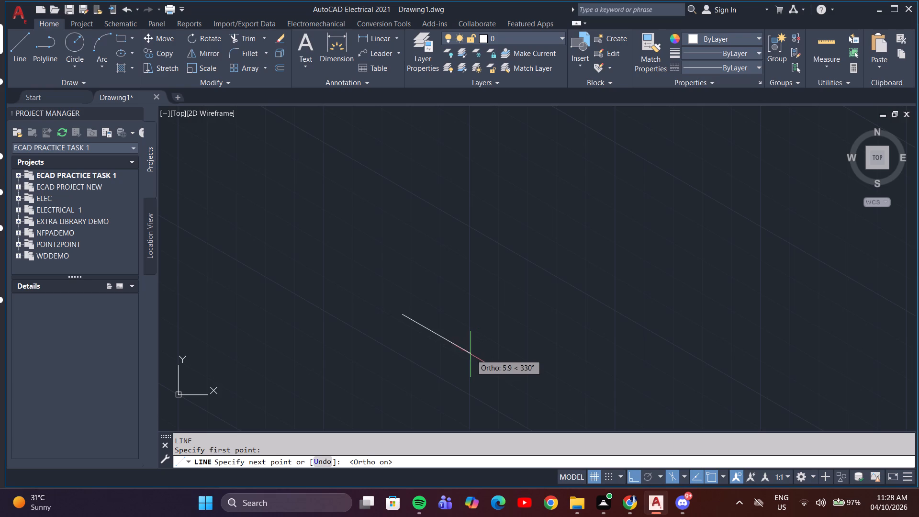
pyautogui.press('2')
pyautogui.press('0')
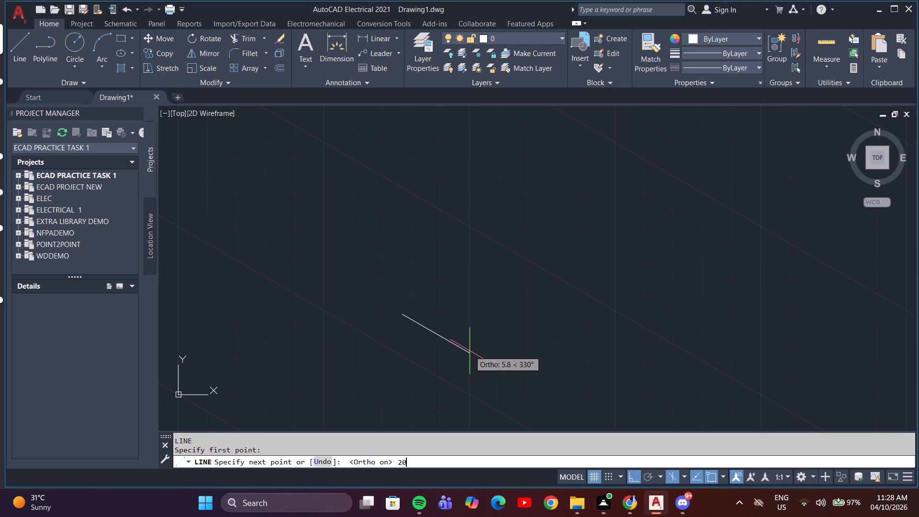
pyautogui.press('Return')
# Continue from the sloping line's lower end with a 66 mm vertical line upward and end the Line command.
pyautogui.scroll(-3, 567, 368)
pyautogui.moveTo(575, 382); pyautogui.dragTo(518, 337, button='middle')
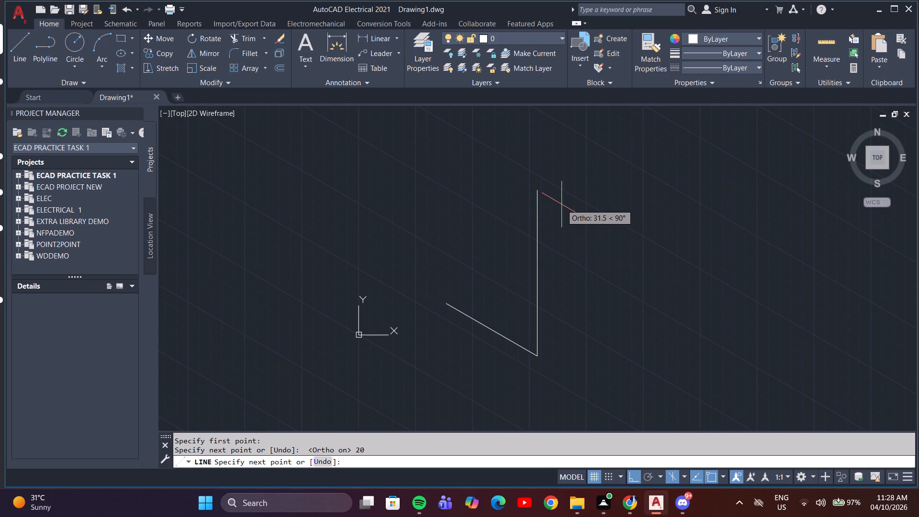
pyautogui.write('66')
pyautogui.press('Return')
pyautogui.scroll(-3, 527, 181)
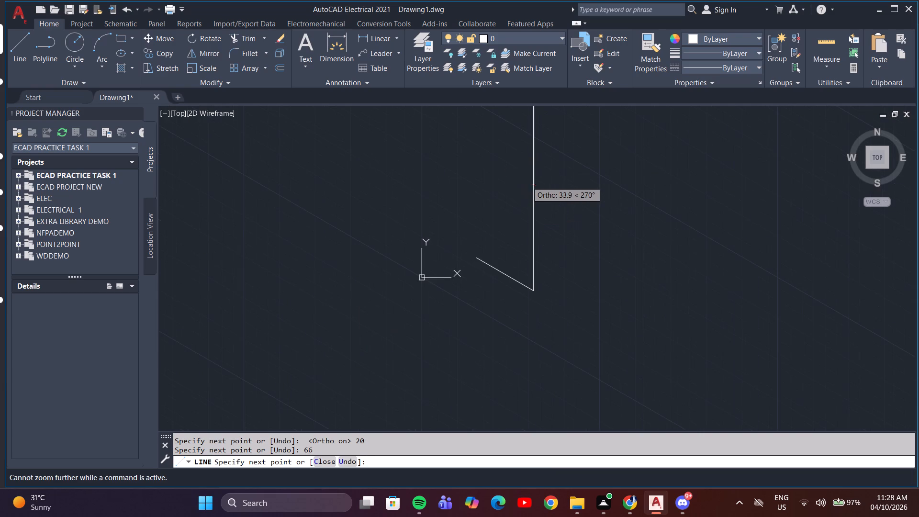
pyautogui.scroll(-2, 527, 181)
pyautogui.moveTo(530, 189); pyautogui.dragTo(555, 339, button='middle')
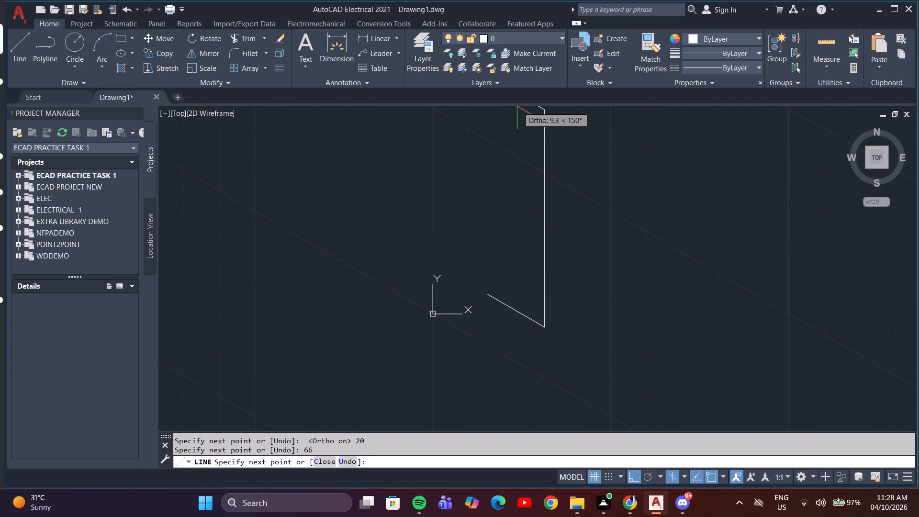
pyautogui.moveTo(511, 104); pyautogui.dragTo(537, 268, button='middle')
pyautogui.scroll(-4, 626, 237)
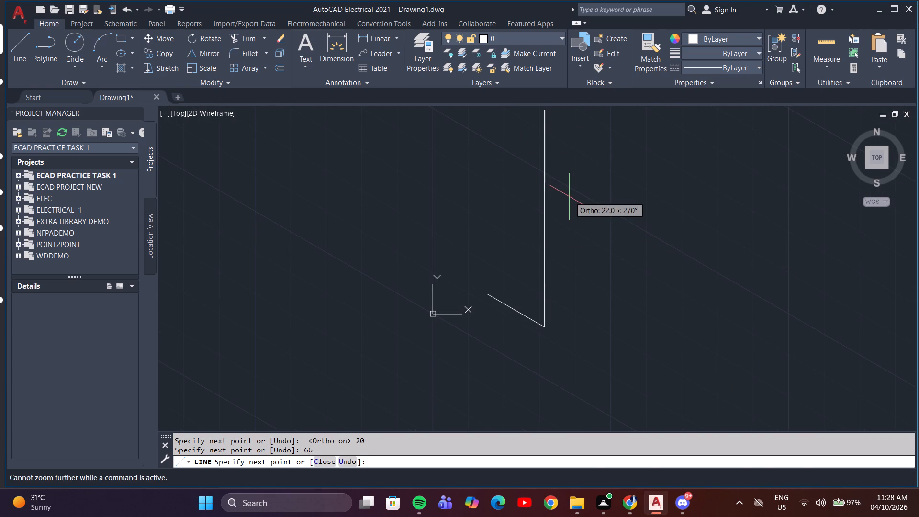
pyautogui.press('Escape')
# Close the isometric face from the 66 mm line's top with a parallel sloping edge and a vertical edge down to the first line's start.
pyautogui.moveTo(585, 198); pyautogui.dragTo(648, 275, button='middle')
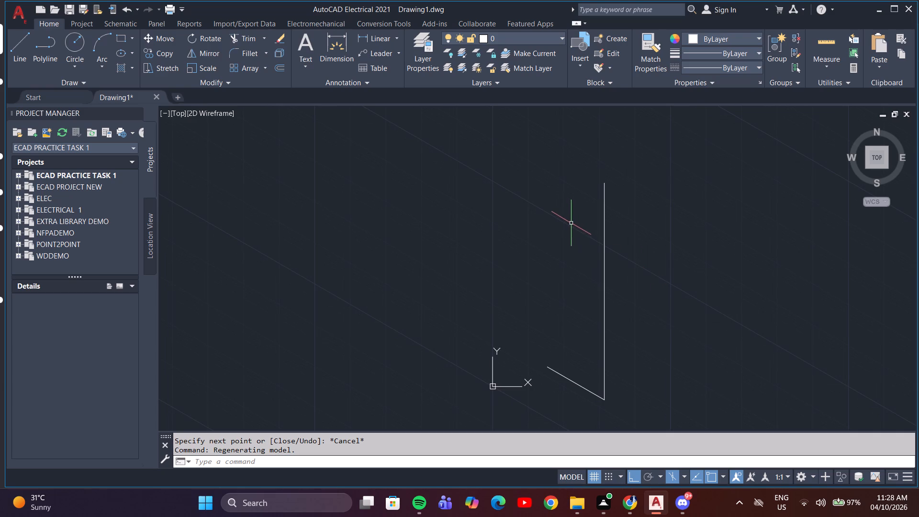
pyautogui.press('l')
pyautogui.press('Return')
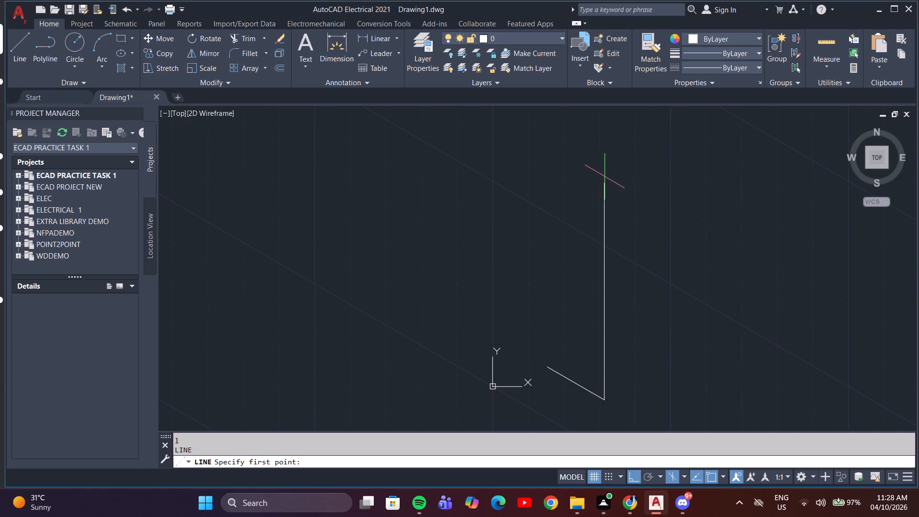
pyautogui.click(605, 186)
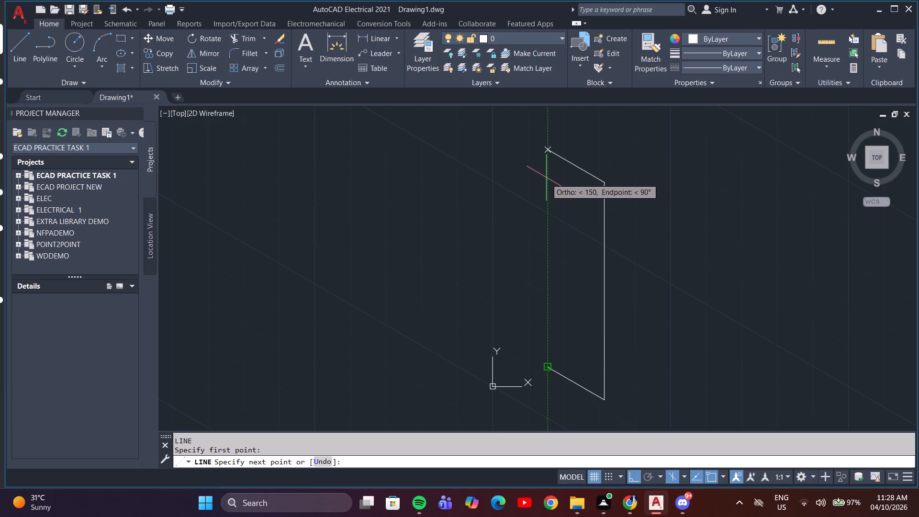
pyautogui.click(548, 151)
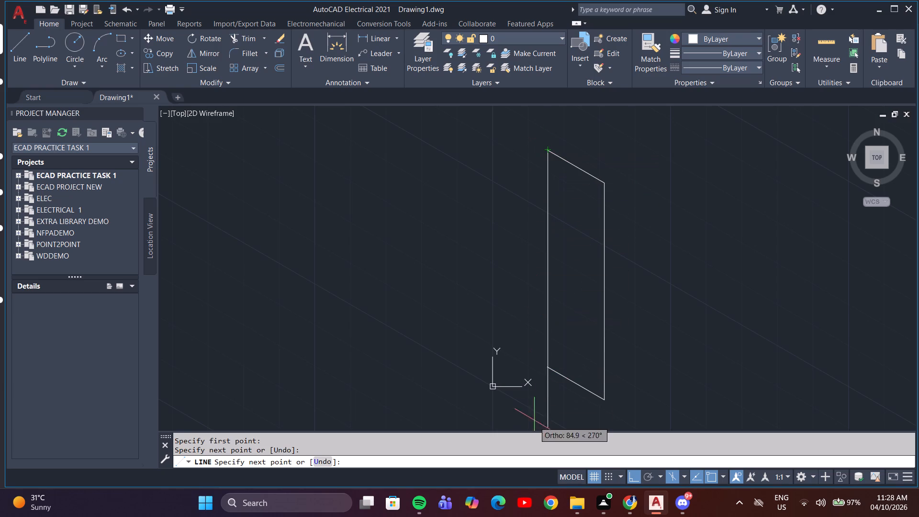
pyautogui.scroll(4, 546, 368)
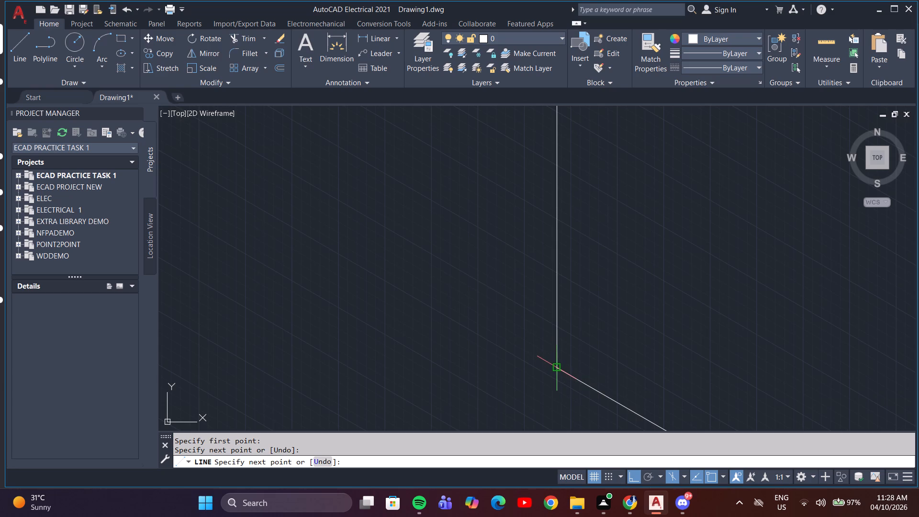
pyautogui.click(555, 369)
pyautogui.press('Escape')
pyautogui.scroll(-5, 612, 393)
pyautogui.moveTo(617, 370); pyautogui.dragTo(424, 346, button='middle')
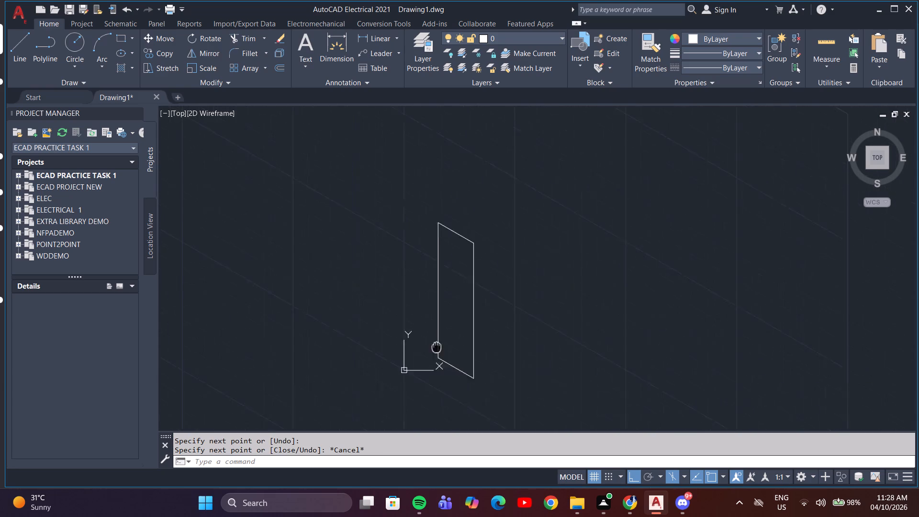
# Draw a line rising along the 30° top-isoplane axis from the isometric face's upper-left corner and end the Line command.
pyautogui.moveTo(424, 346); pyautogui.dragTo(411, 343, button='middle')
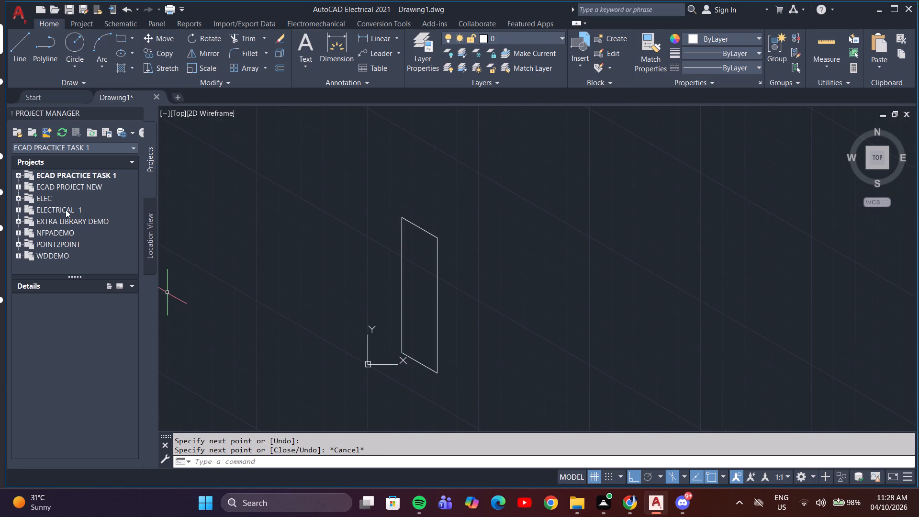
pyautogui.click(19, 46)
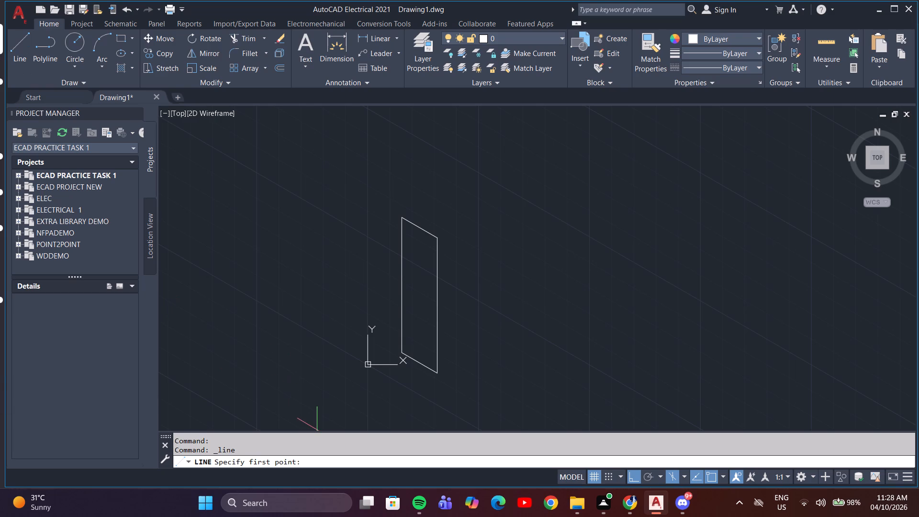
pyautogui.click(402, 218)
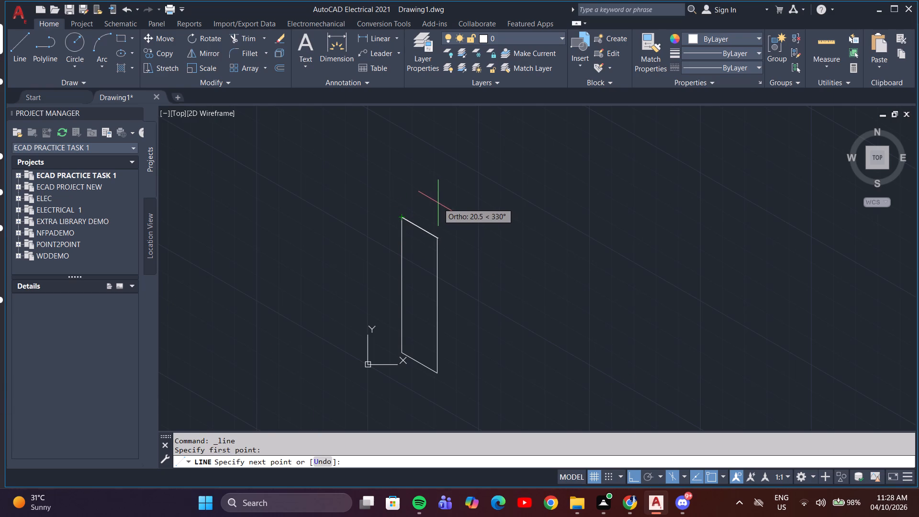
pyautogui.press('F5')
pyautogui.click(467, 189)
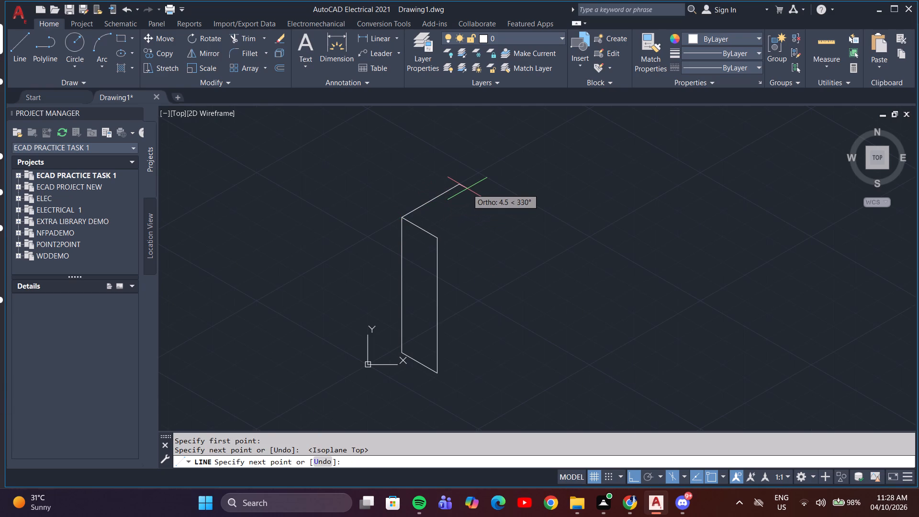
pyautogui.press('Escape')
# Draw a 32 mm line at 330° from the face's lower-right corner, followed by a short segment rising along the 30° axis.
pyautogui.click(21, 52)
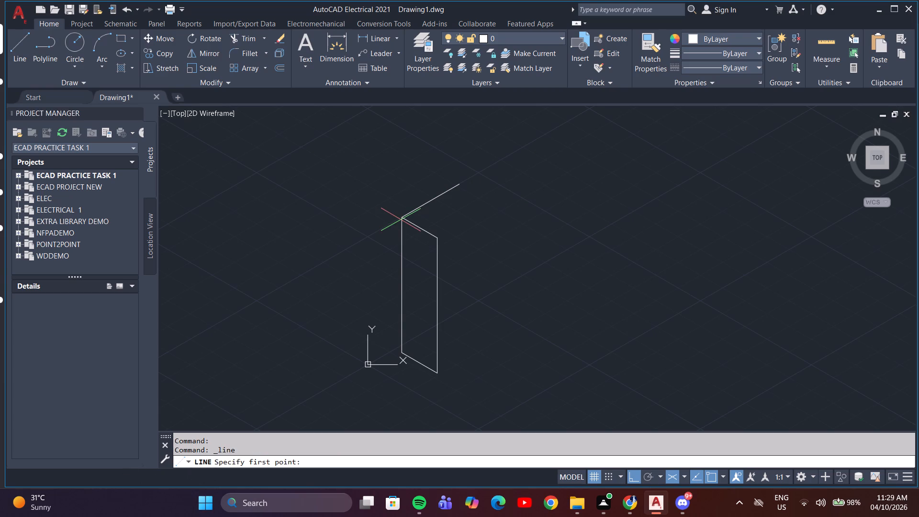
pyautogui.click(438, 371)
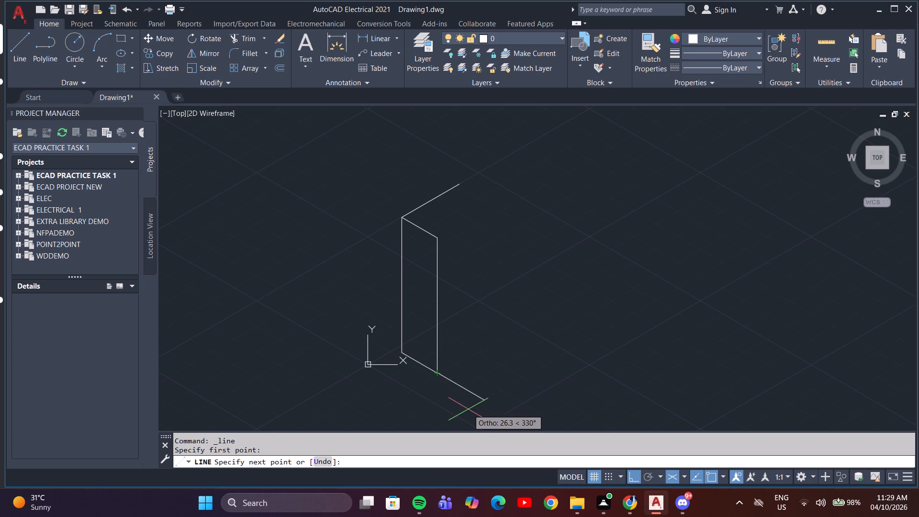
pyautogui.scroll(-2, 551, 403)
pyautogui.moveTo(551, 398); pyautogui.dragTo(515, 287, button='middle')
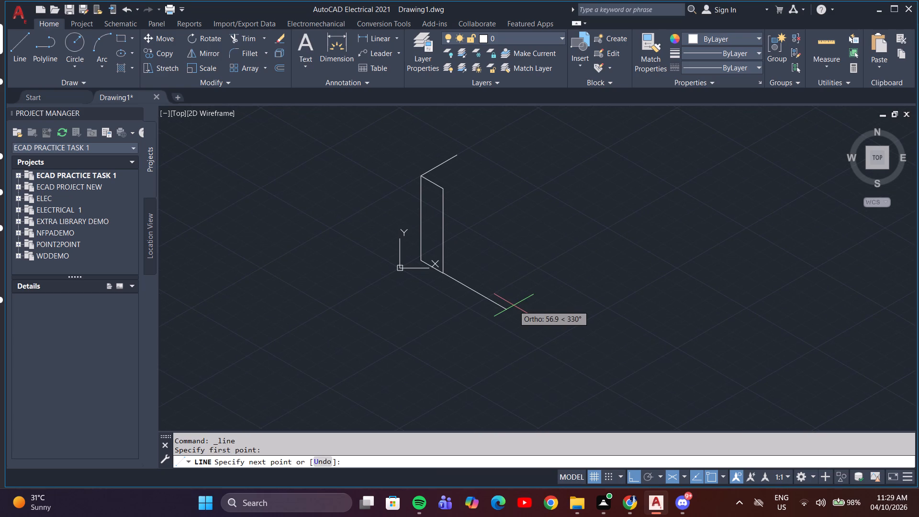
pyautogui.write('32')
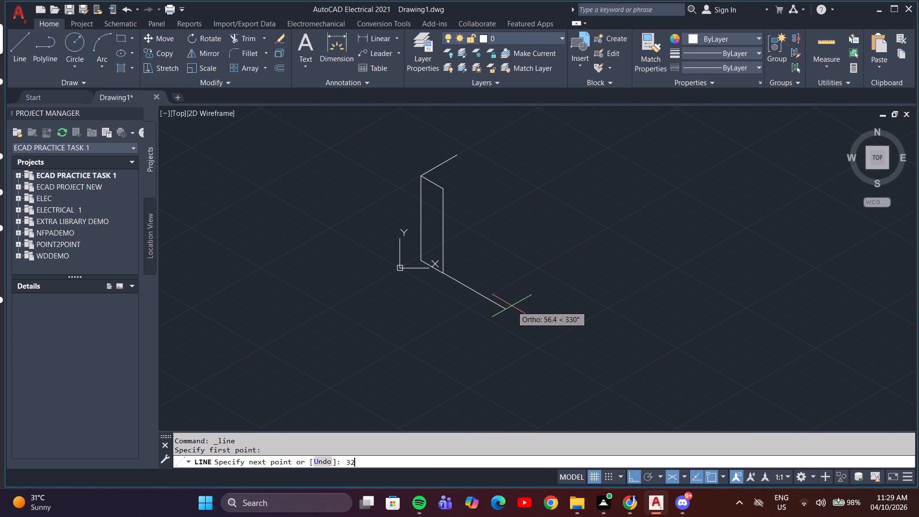
pyautogui.press('Return')
pyautogui.click(495, 279)
pyautogui.press('space')
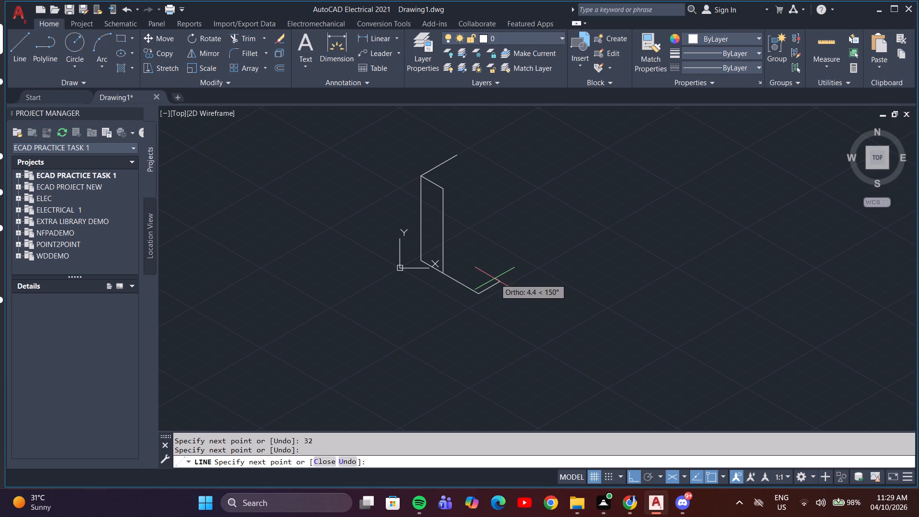
# Draw a second 32 mm line at 330° from the end of the first 32 mm line.
pyautogui.press('space')
pyautogui.click(479, 293)
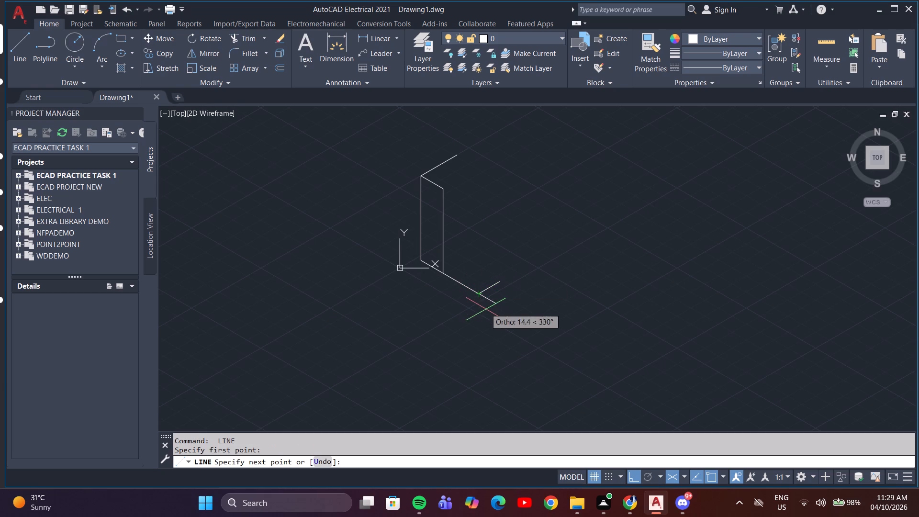
pyautogui.write('32')
pyautogui.press('Return')
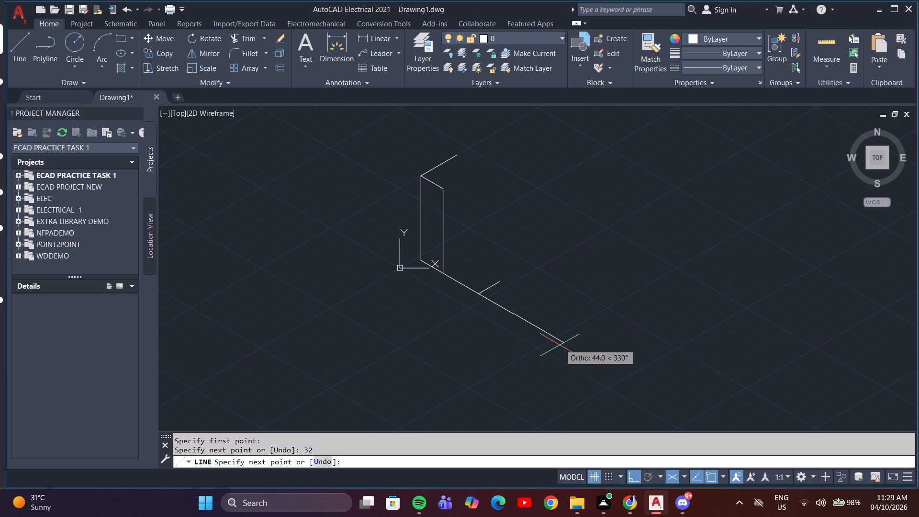
pyautogui.press('Escape')
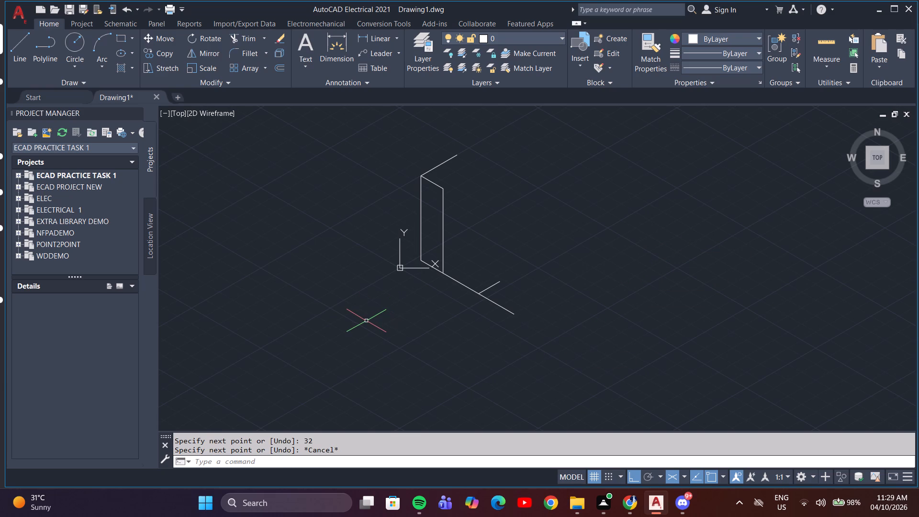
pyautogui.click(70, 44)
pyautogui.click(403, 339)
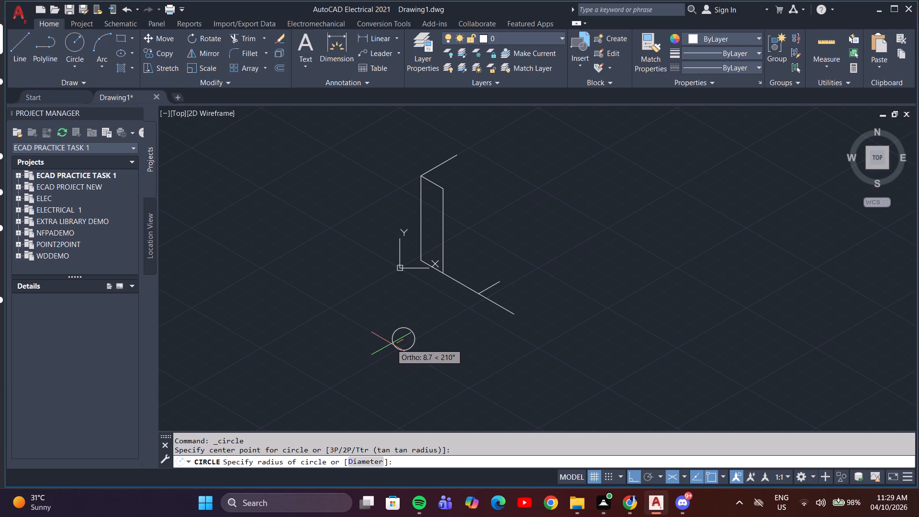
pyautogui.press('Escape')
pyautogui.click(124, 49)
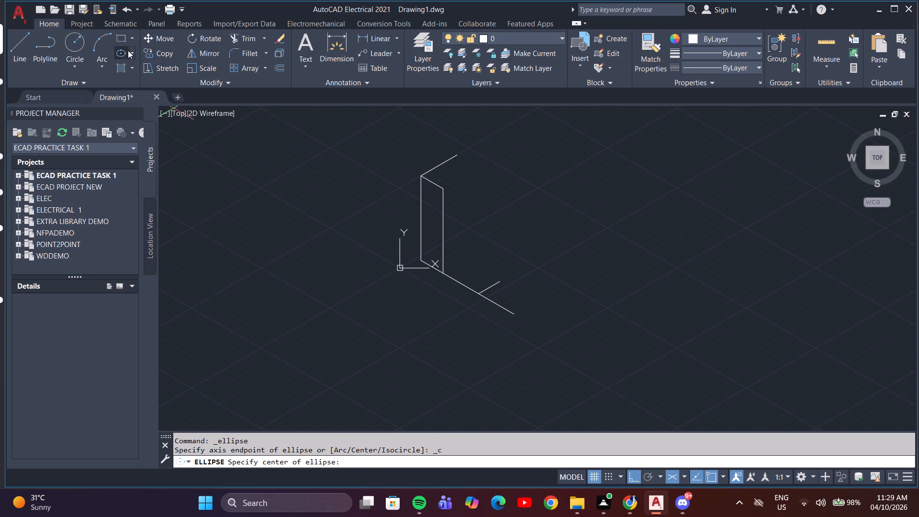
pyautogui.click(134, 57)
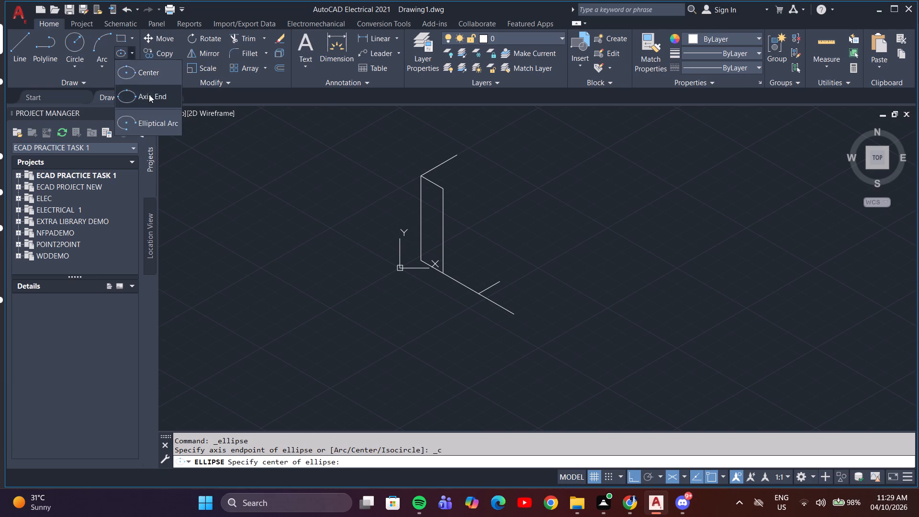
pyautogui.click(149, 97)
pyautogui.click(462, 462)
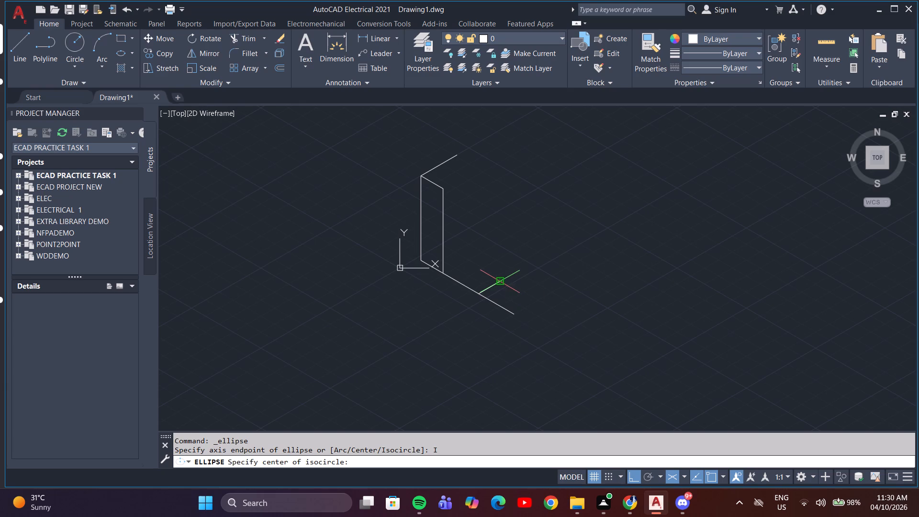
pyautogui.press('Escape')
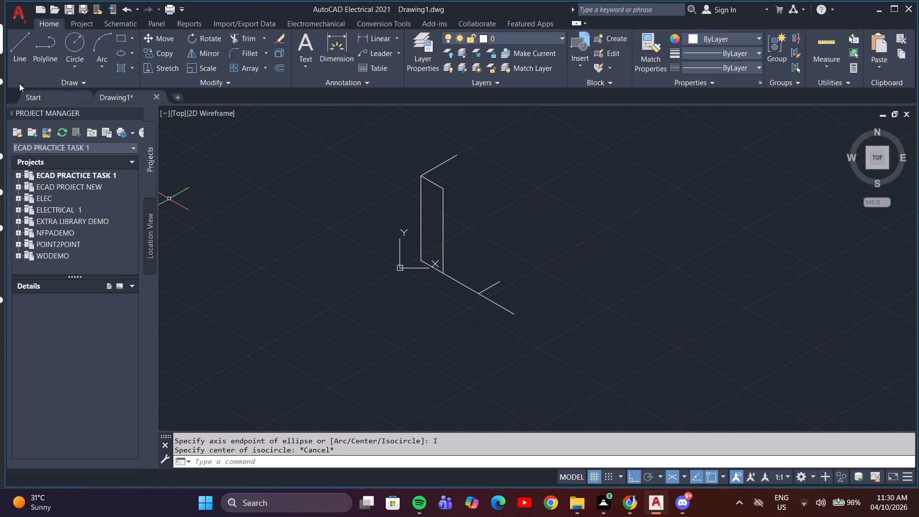
# Start a line at the face's upper-right corner, switch to the right isoplane, and replace Ortho with polar tracking at 15, 30, 45, 60 degree increments.
pyautogui.click(20, 55)
pyautogui.moveTo(305, 216); pyautogui.dragTo(229, 326, button='middle')
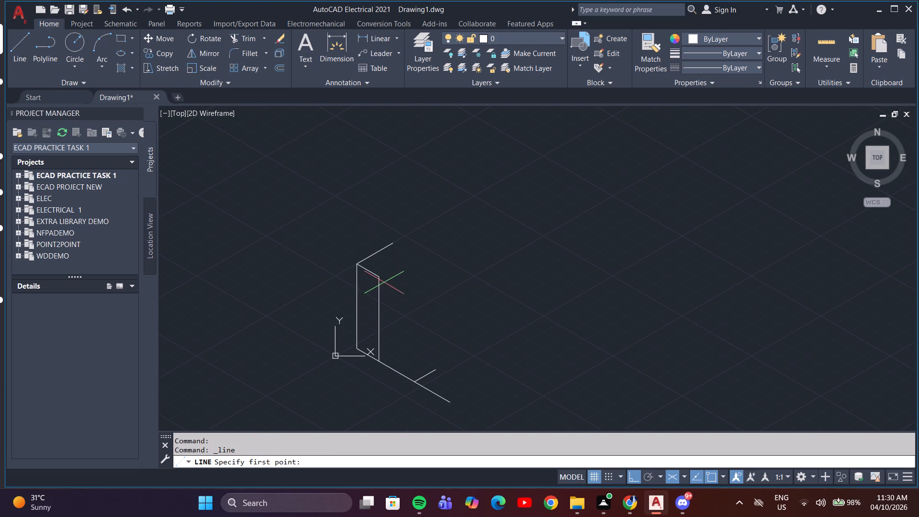
pyautogui.click(379, 275)
pyautogui.press('F5')
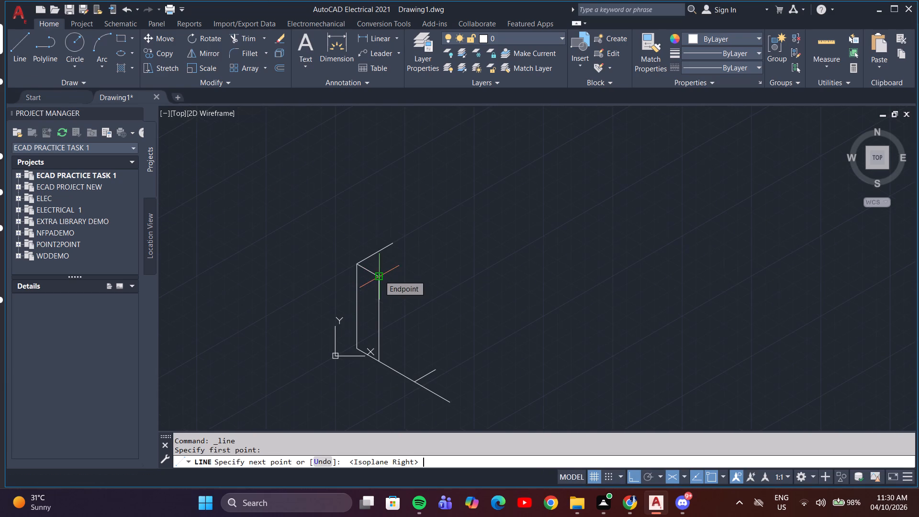
pyautogui.press('F8')
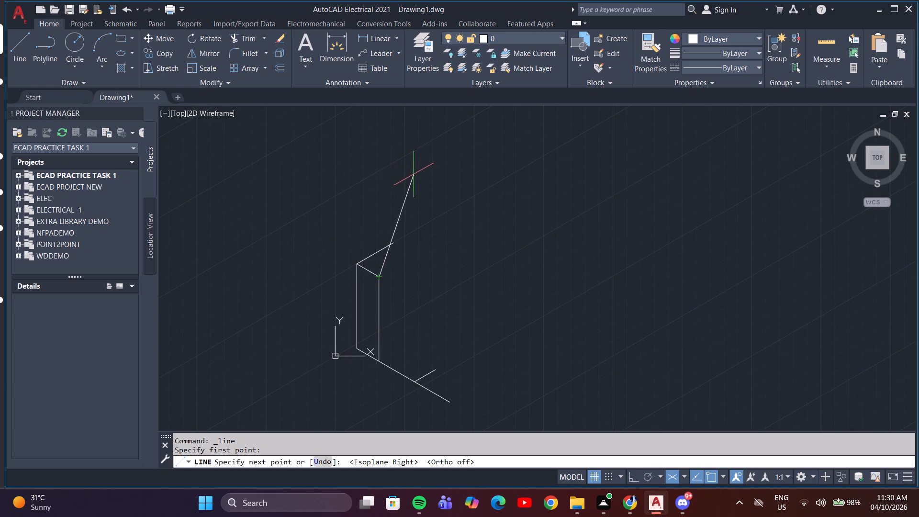
pyautogui.click(650, 477)
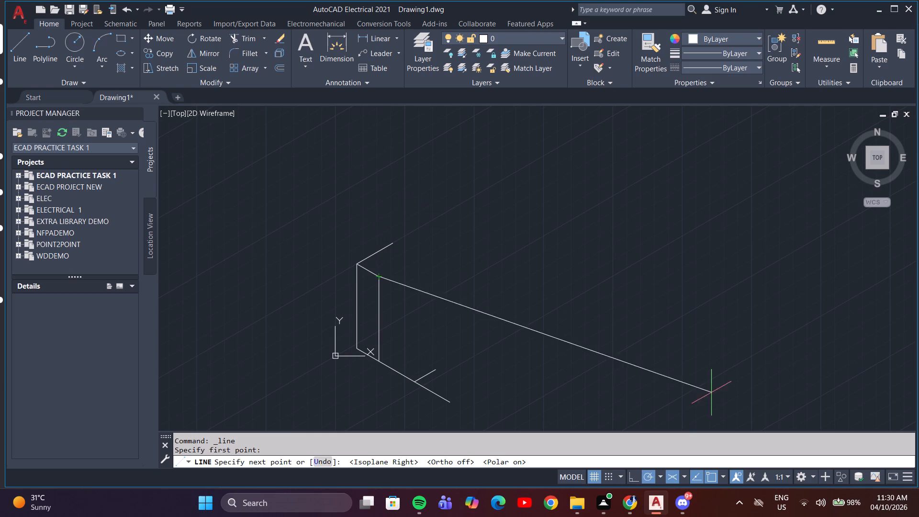
pyautogui.click(655, 474)
pyautogui.click(658, 474)
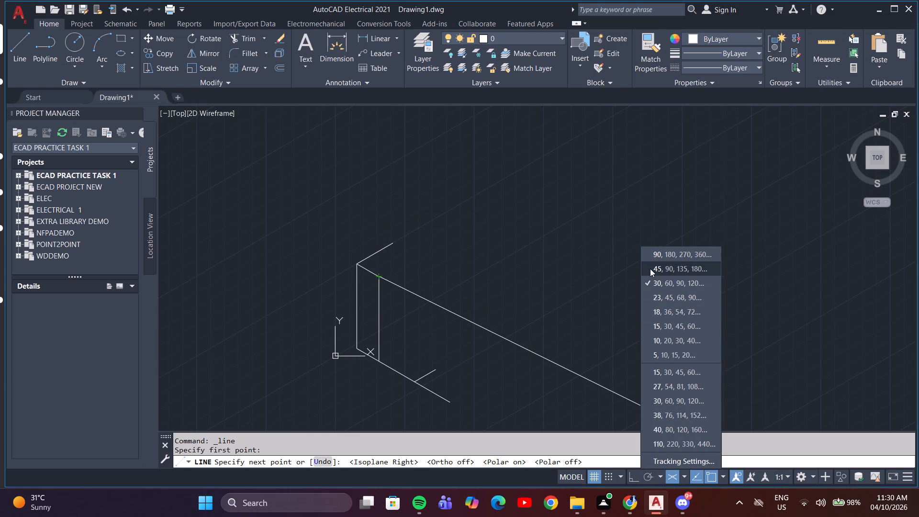
pyautogui.click(663, 374)
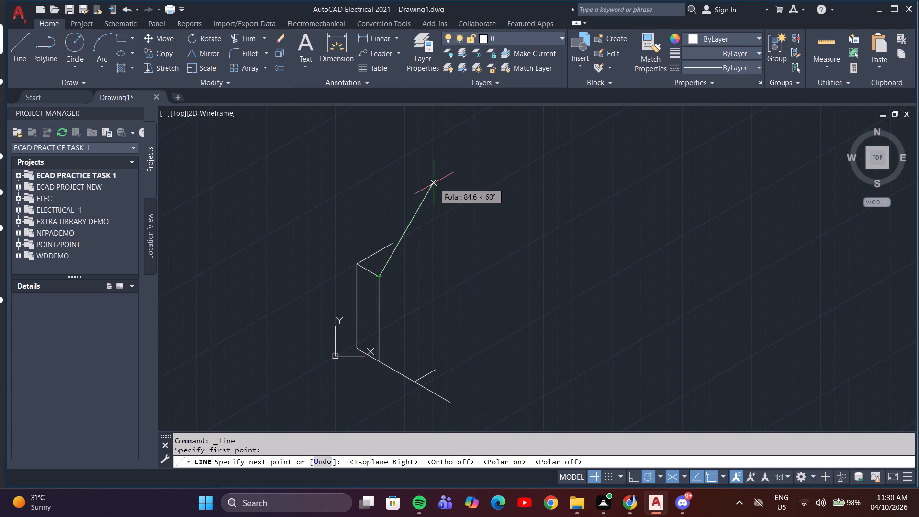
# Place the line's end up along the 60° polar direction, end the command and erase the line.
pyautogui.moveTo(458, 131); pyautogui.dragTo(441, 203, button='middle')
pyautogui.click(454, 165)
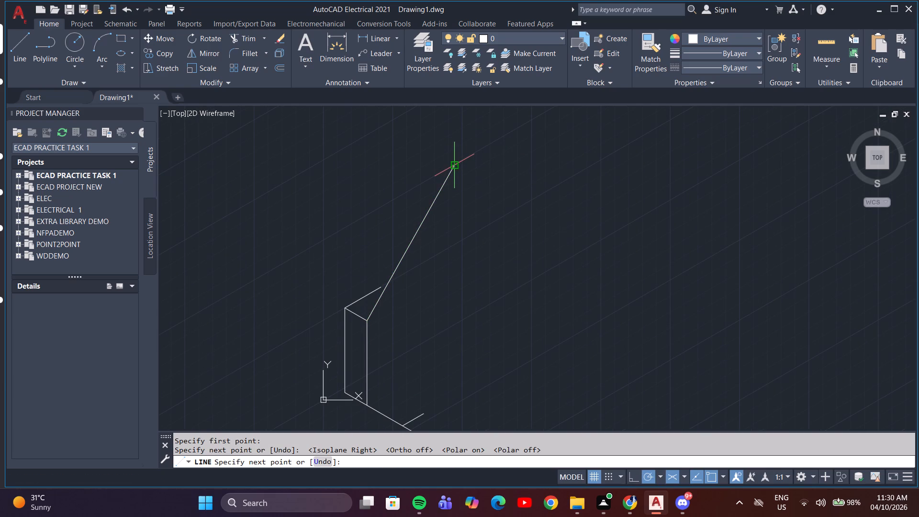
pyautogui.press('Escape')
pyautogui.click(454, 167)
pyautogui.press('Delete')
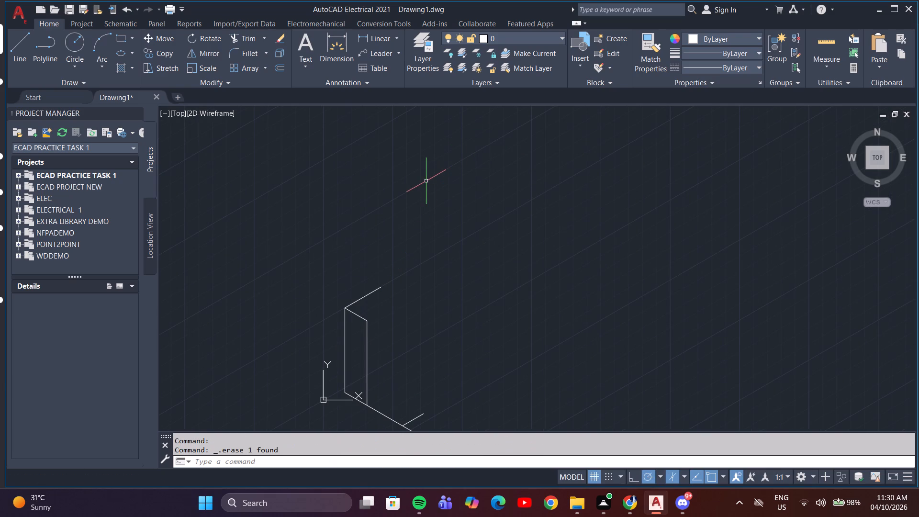
# Draw a line about 124 mm long at 60° from the face's upper-right corner.
pyautogui.press('space')
pyautogui.press('space')
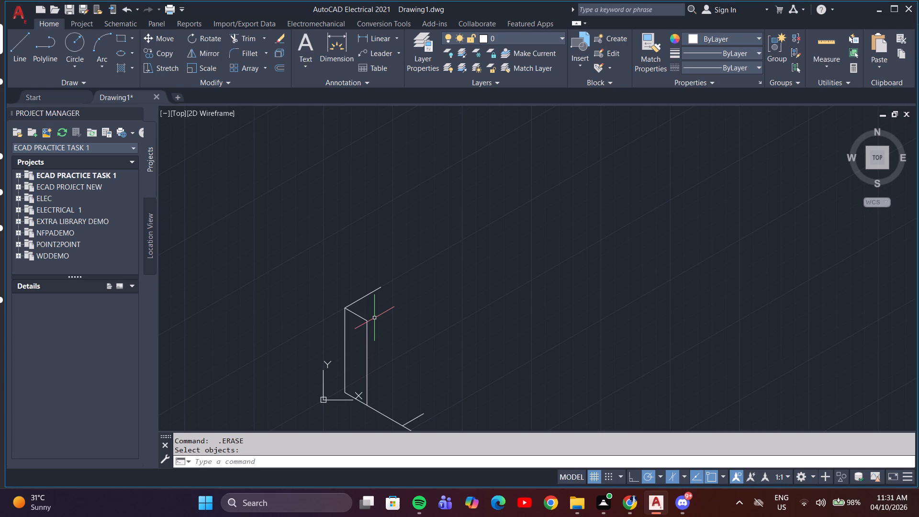
pyautogui.press('l')
pyautogui.press('Return')
pyautogui.click(368, 320)
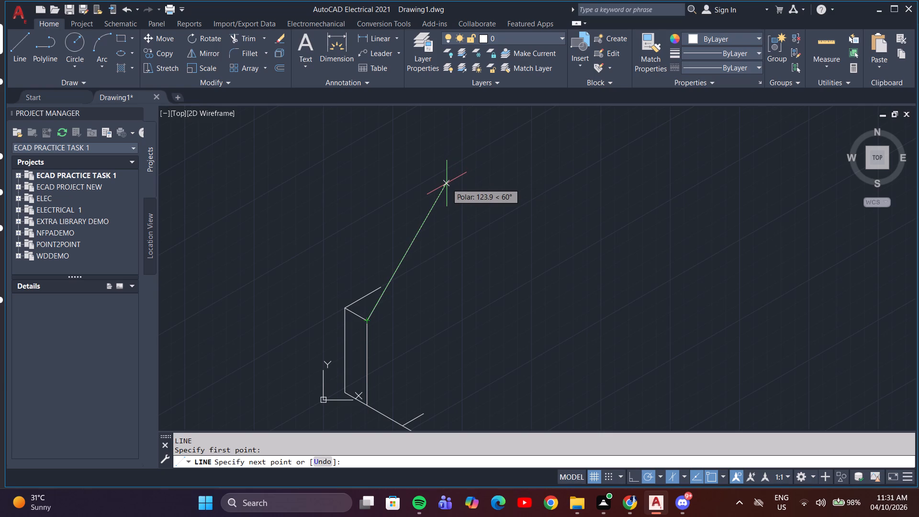
pyautogui.click(447, 183)
pyautogui.press('Escape')
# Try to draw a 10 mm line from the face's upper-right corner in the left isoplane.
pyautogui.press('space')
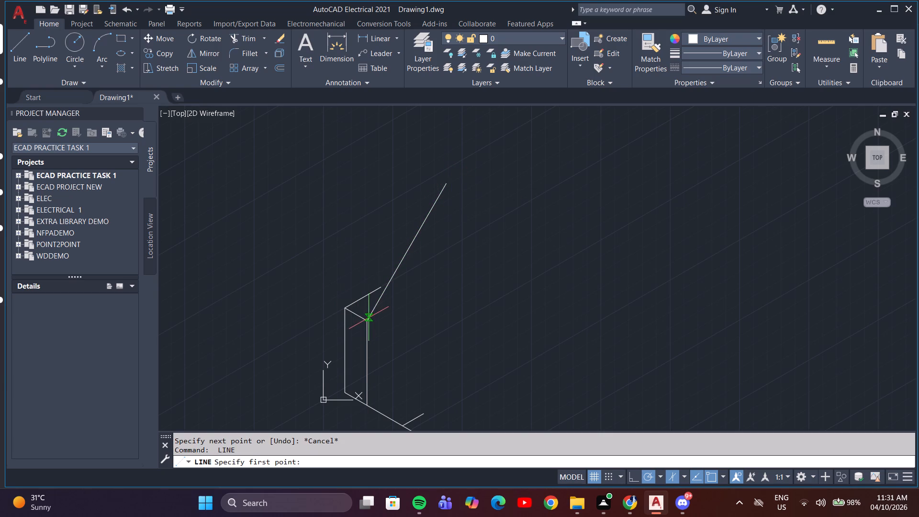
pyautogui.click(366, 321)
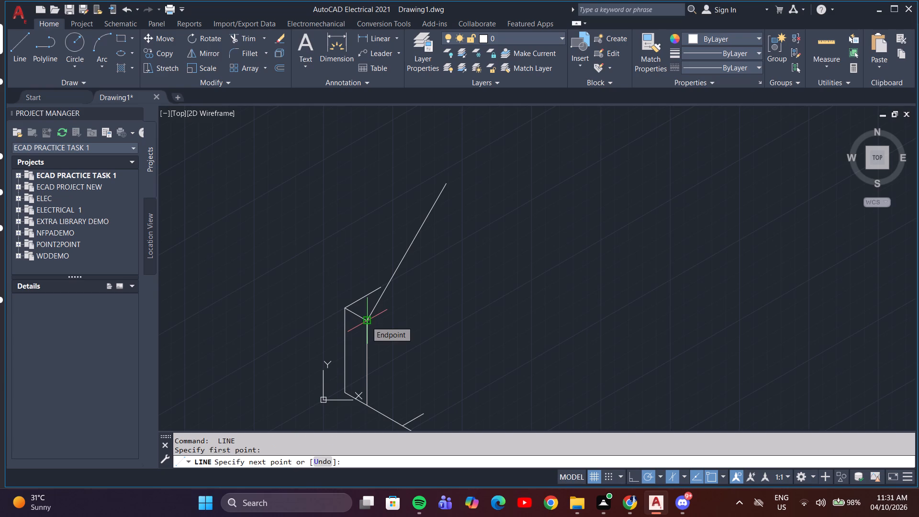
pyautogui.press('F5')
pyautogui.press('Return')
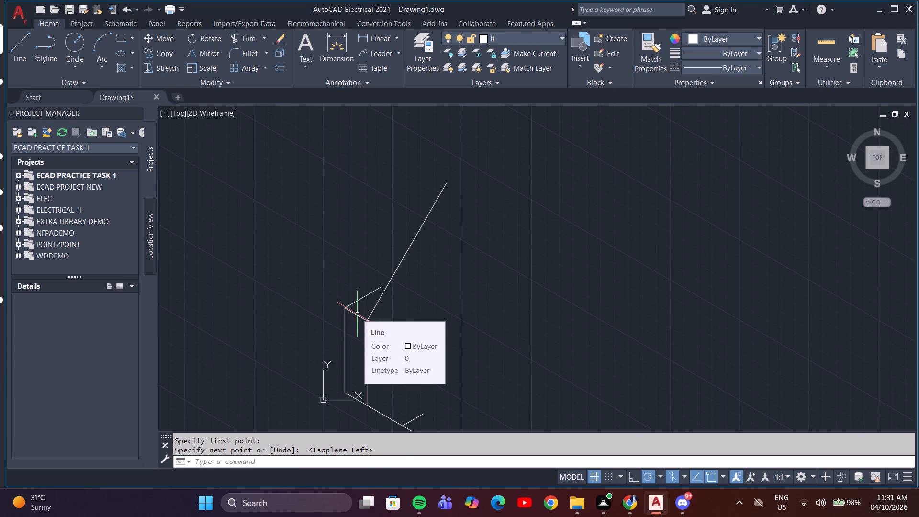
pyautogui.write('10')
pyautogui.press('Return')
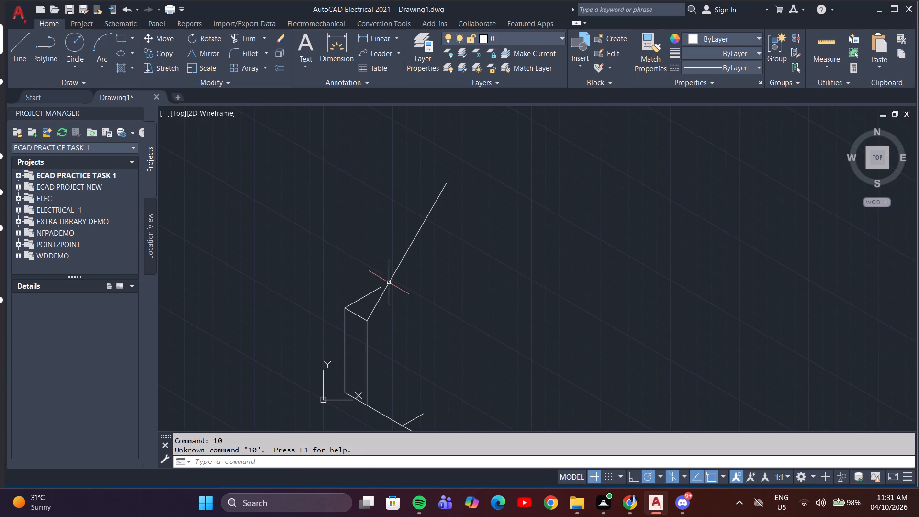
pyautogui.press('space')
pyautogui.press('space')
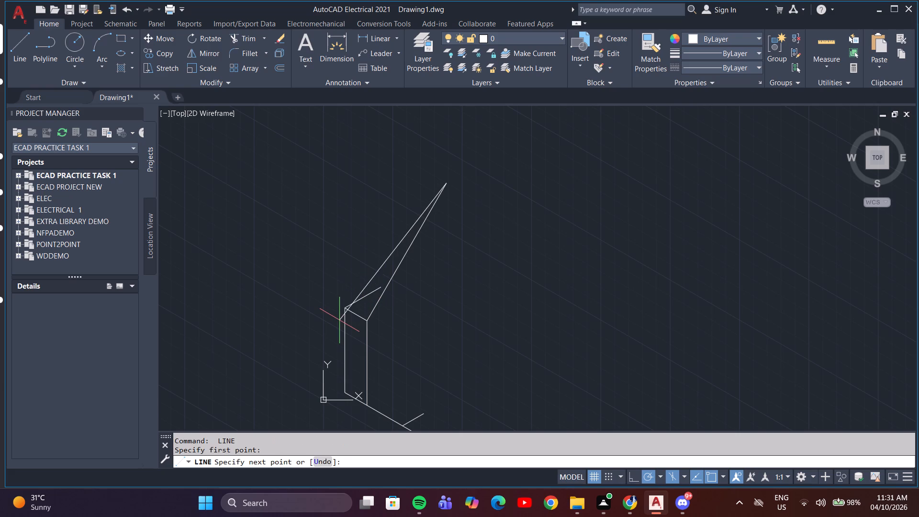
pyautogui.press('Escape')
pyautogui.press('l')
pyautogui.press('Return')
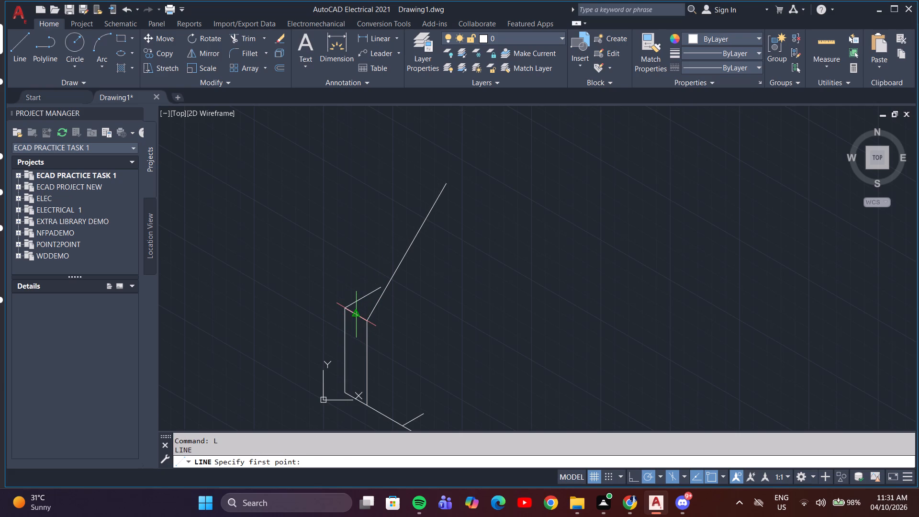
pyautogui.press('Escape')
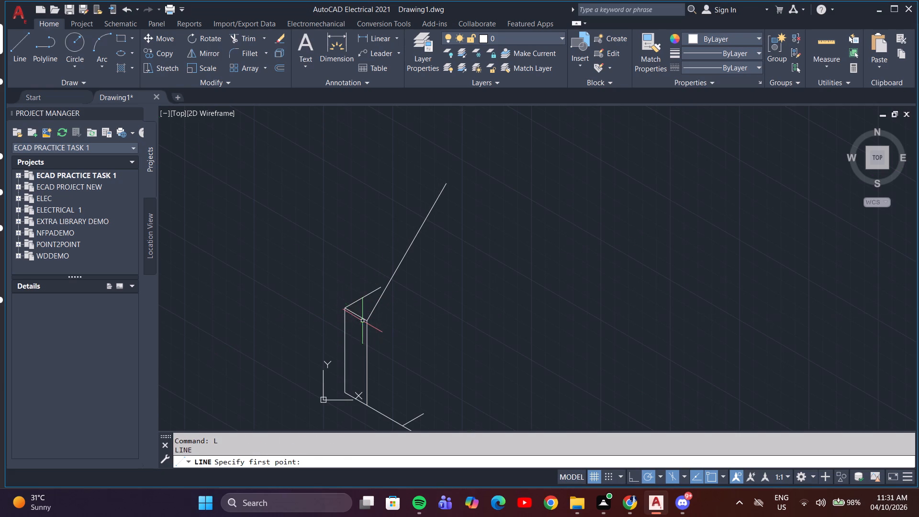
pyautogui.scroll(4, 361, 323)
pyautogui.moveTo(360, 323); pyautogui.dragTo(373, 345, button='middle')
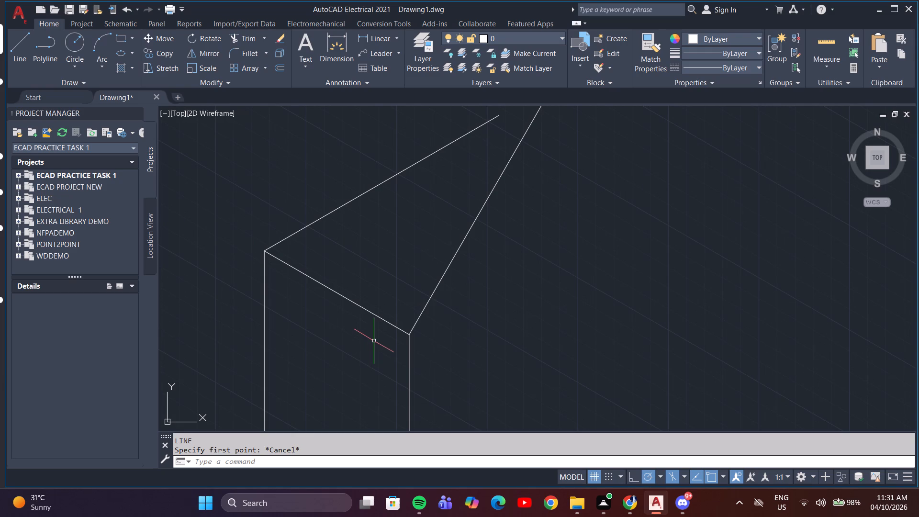
# Draw a line about 120 mm long at 60° from the midpoint of the face's top edge.
pyautogui.press('space')
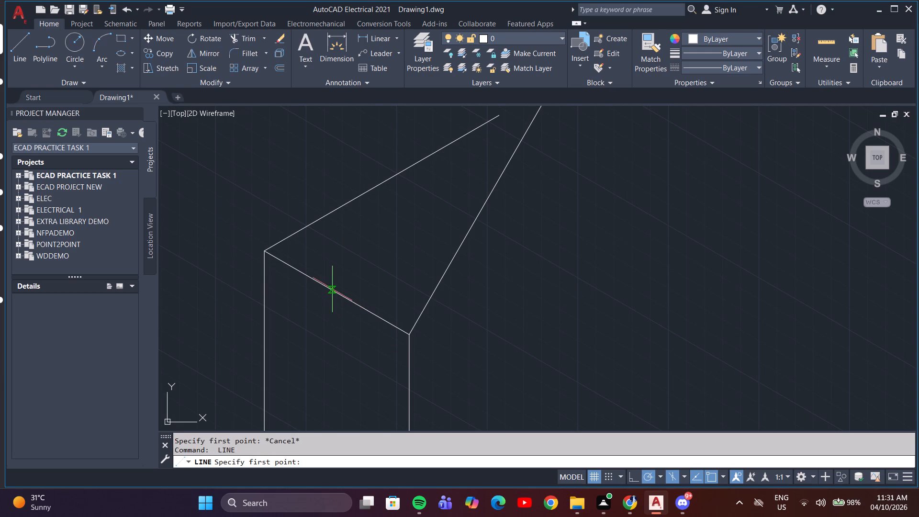
pyautogui.click(336, 294)
pyautogui.moveTo(415, 213); pyautogui.dragTo(295, 367, button='middle')
pyautogui.scroll(-2, 341, 210)
pyautogui.scroll(-3, 373, 174)
pyautogui.moveTo(370, 174); pyautogui.dragTo(280, 310, button='middle')
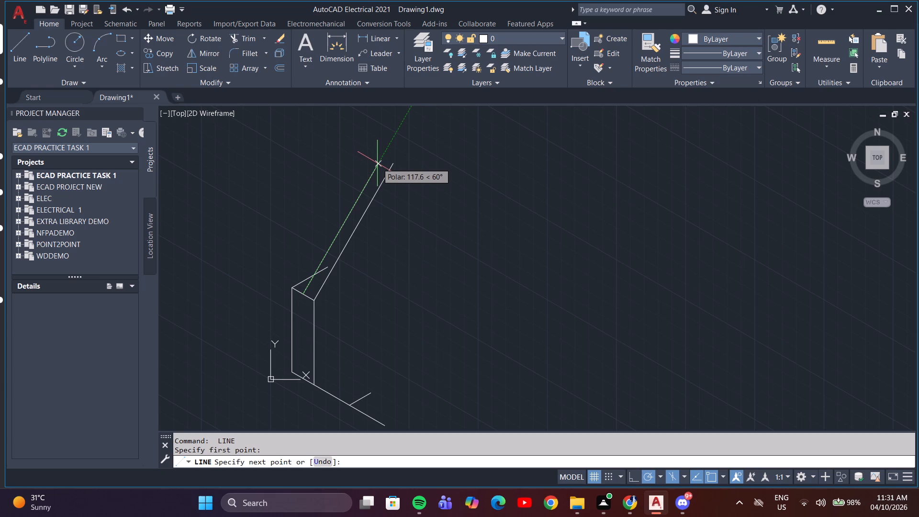
pyautogui.click(381, 157)
pyautogui.press('Escape')
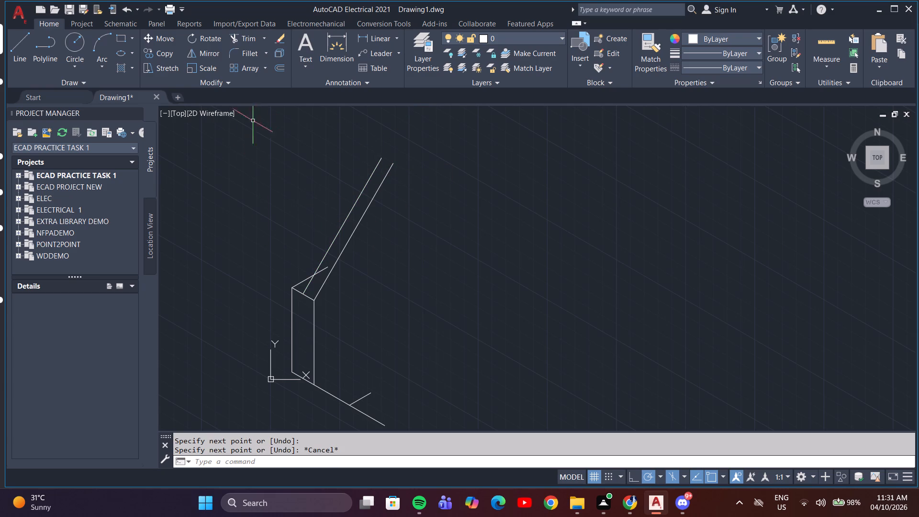
# Trim the part of the short upper 30° line that extends past the new 60° inclined line.
pyautogui.write('tr')
pyautogui.press('Return')
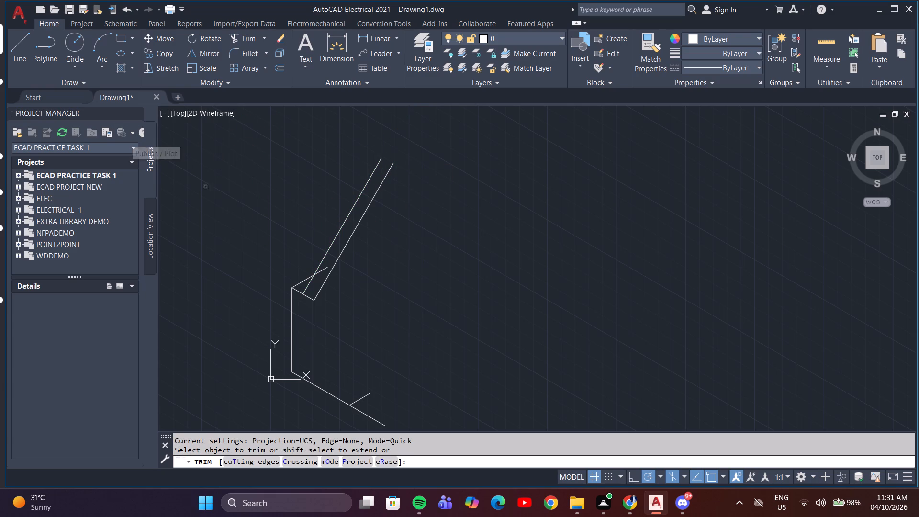
pyautogui.click(327, 270)
pyautogui.click(323, 267)
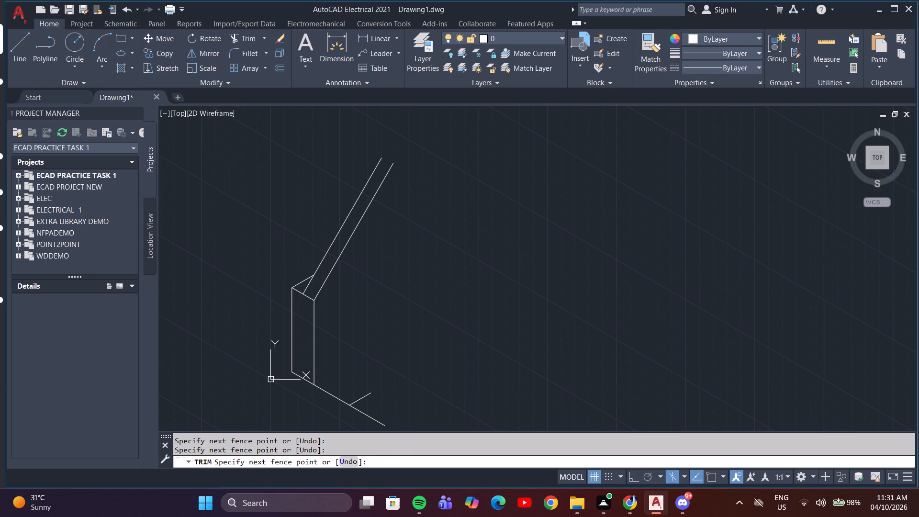
pyautogui.scroll(-3, 322, 273)
pyautogui.moveTo(340, 281); pyautogui.dragTo(383, 299, button='middle')
pyautogui.press('Escape')
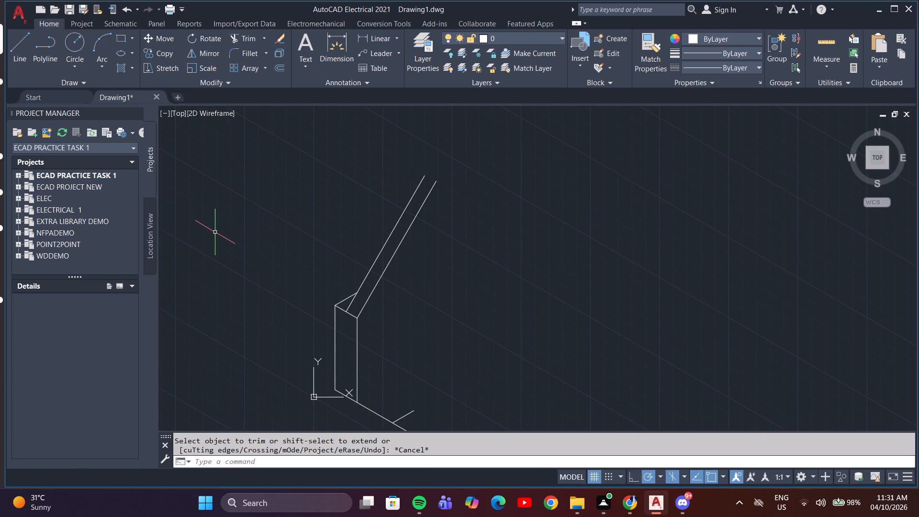
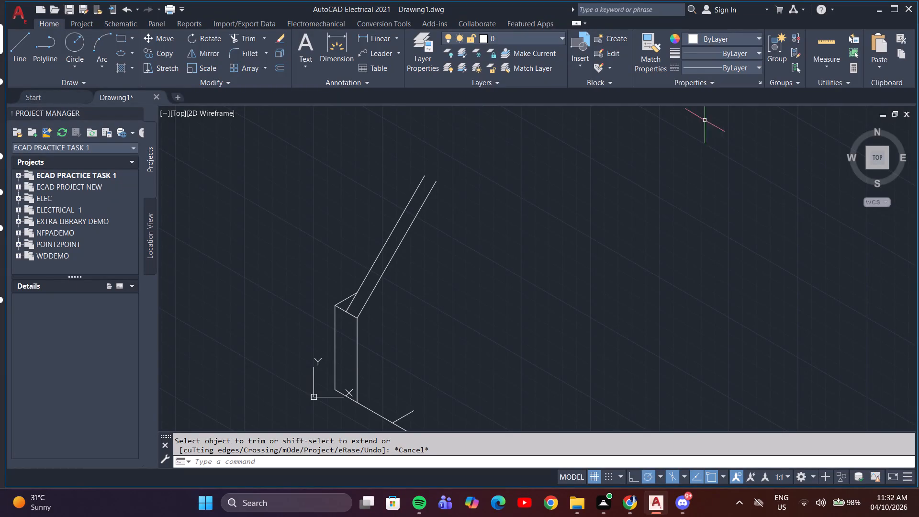
# Draw a line about 164 mm long at 30° from the lower-right end of the base line in the right isoplane.
pyautogui.press('Escape')
pyautogui.moveTo(431, 190); pyautogui.dragTo(345, 113, button='middle')
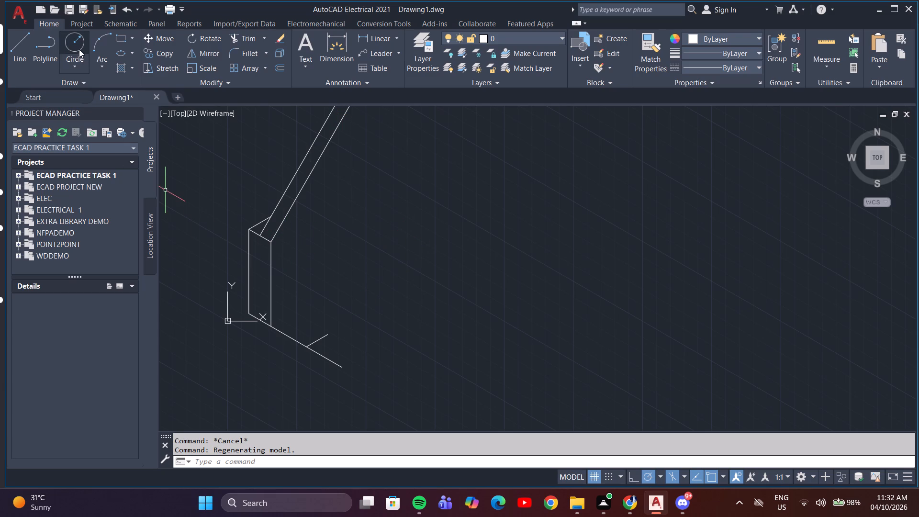
pyautogui.press('l')
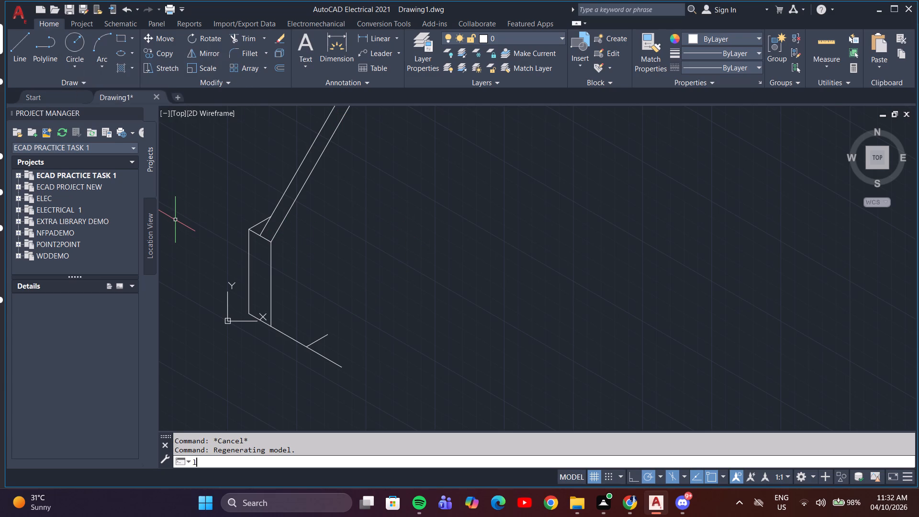
pyautogui.press('Return')
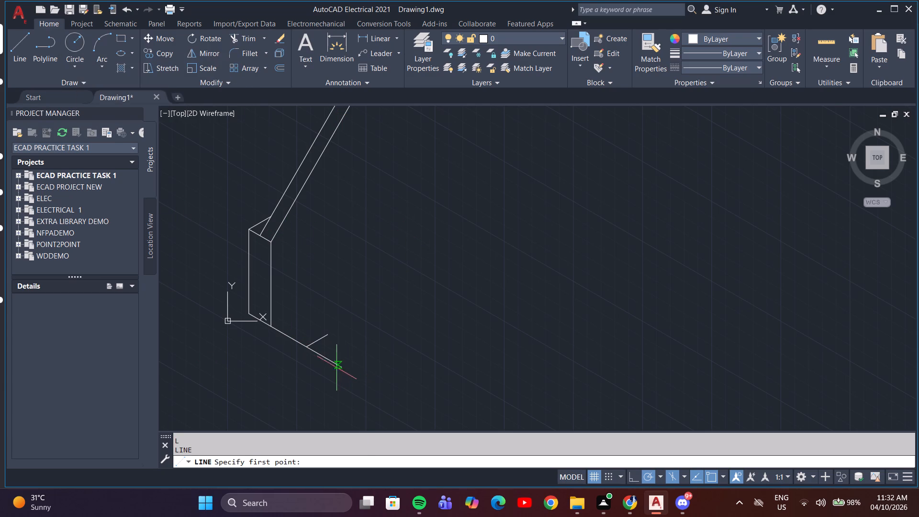
pyautogui.click(345, 368)
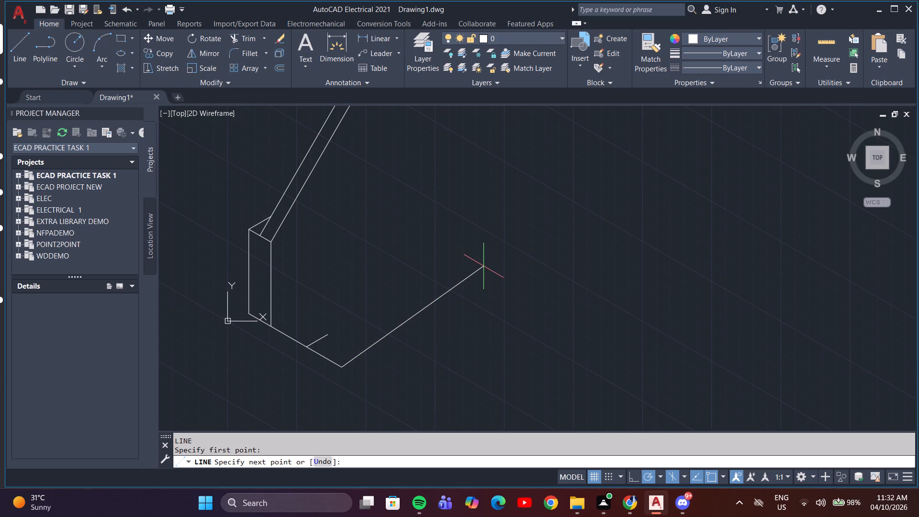
pyautogui.press('F5')
pyautogui.press('F5')
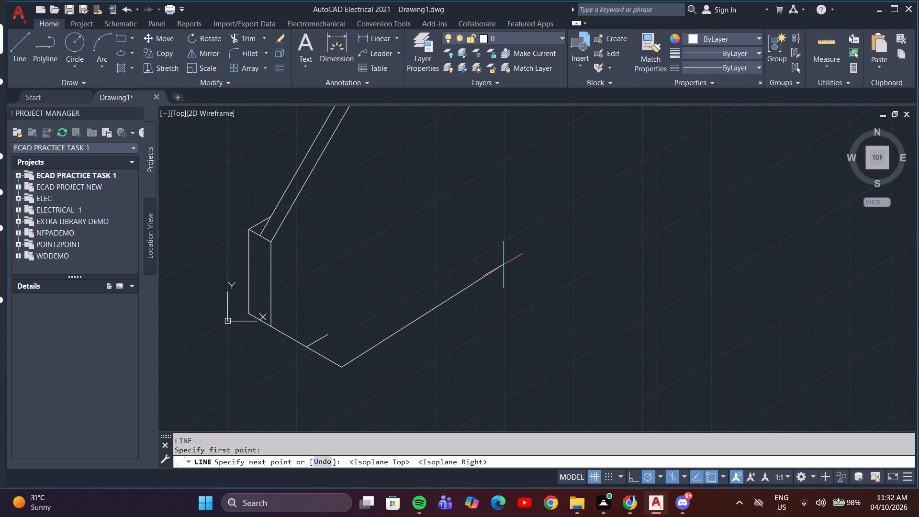
pyautogui.press('F8')
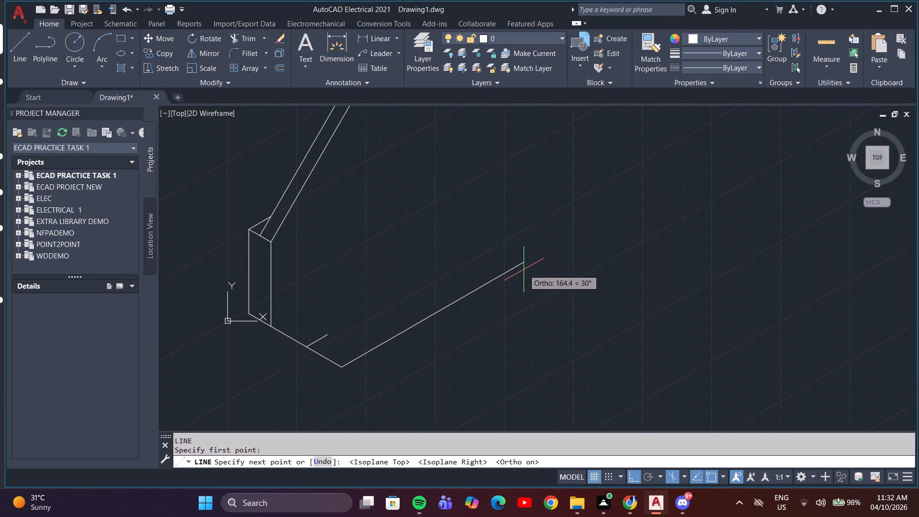
pyautogui.click(526, 267)
pyautogui.press('Escape')
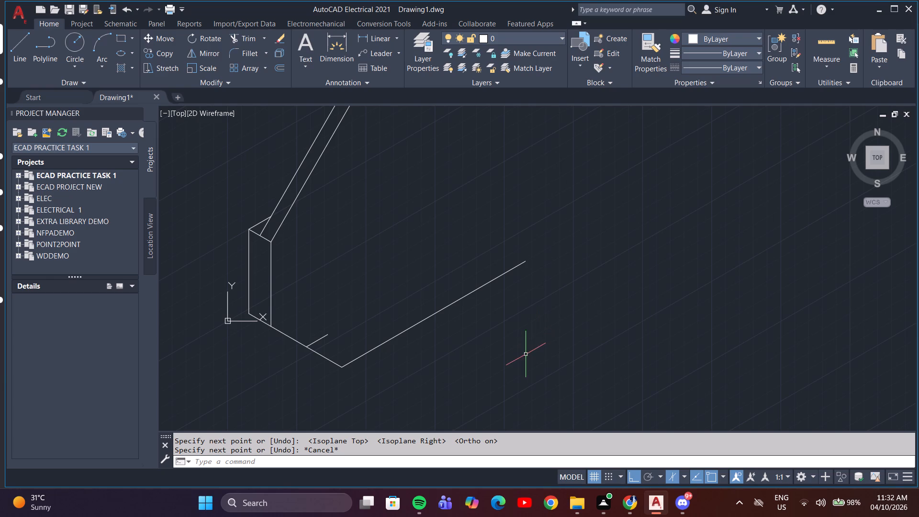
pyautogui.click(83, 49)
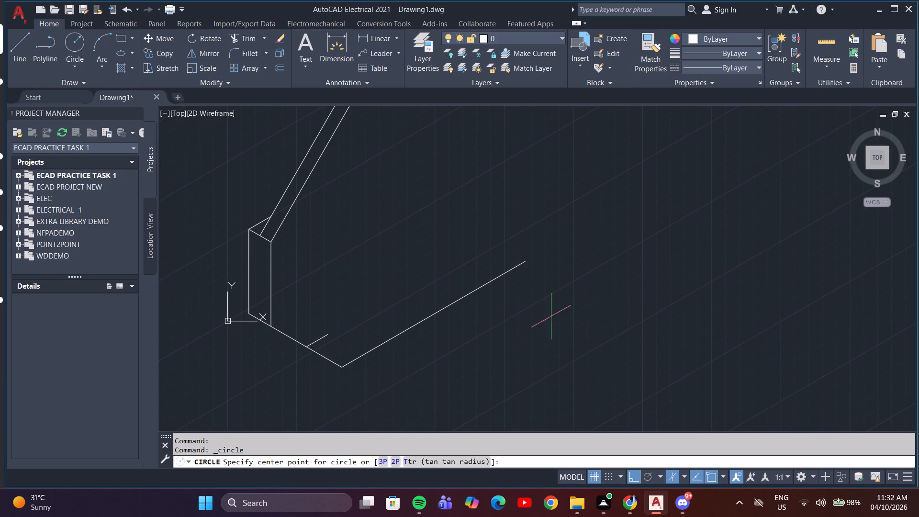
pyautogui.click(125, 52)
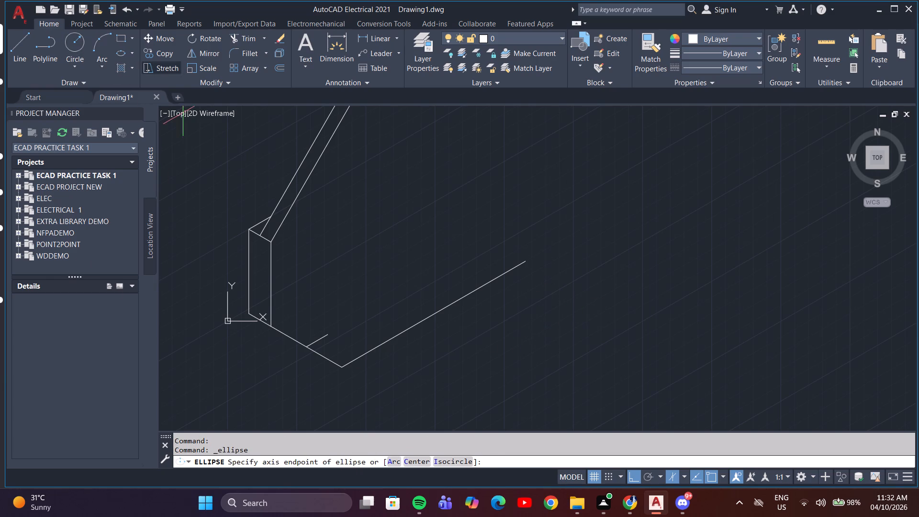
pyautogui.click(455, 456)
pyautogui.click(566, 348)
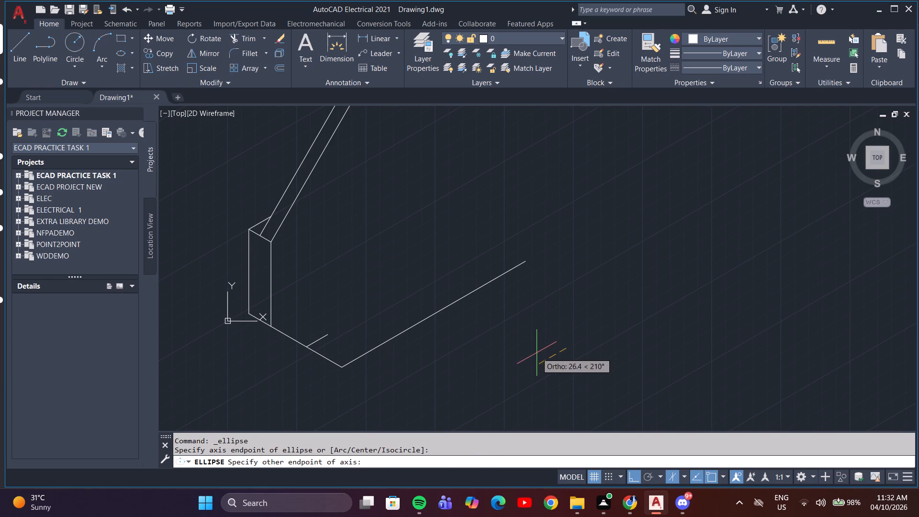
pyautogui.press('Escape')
# Draw an isocircle of radius 18 mm in the empty area to the right of the figure, below the long 30° line.
pyautogui.press('space')
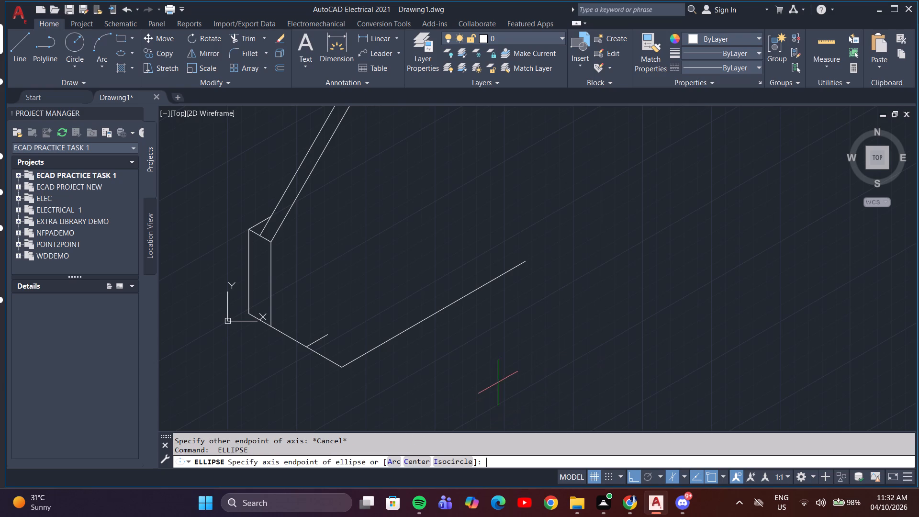
pyautogui.click(448, 464)
pyautogui.click(577, 335)
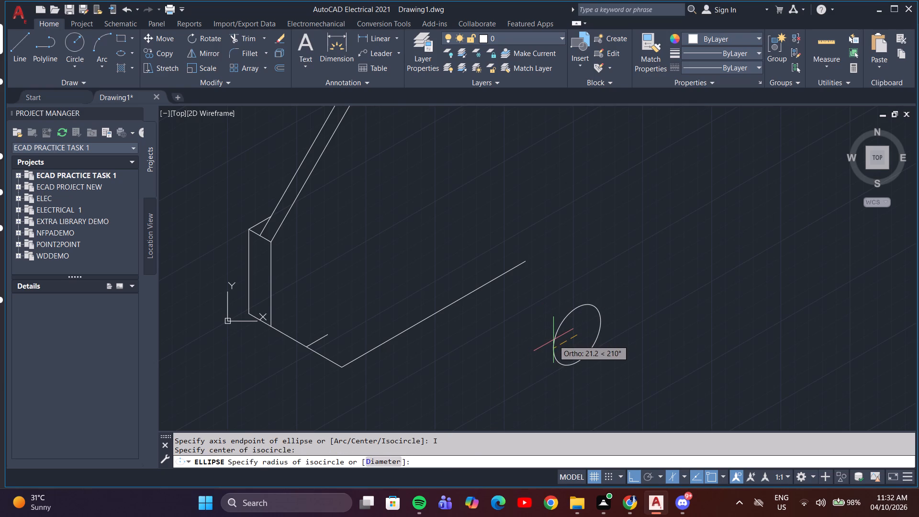
pyautogui.write('18')
pyautogui.press('Return')
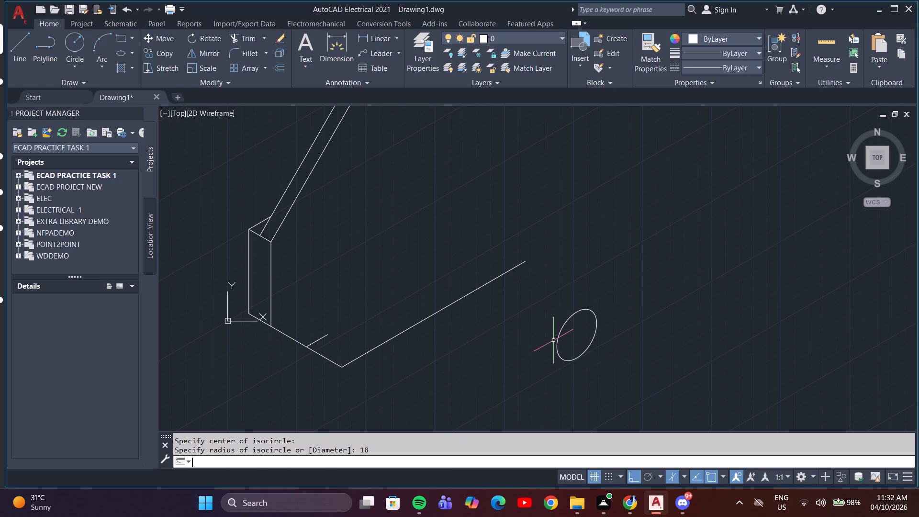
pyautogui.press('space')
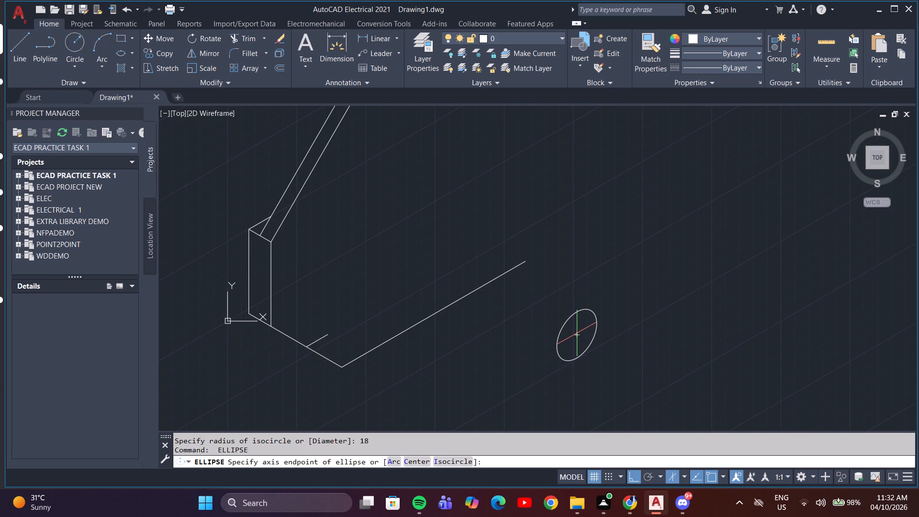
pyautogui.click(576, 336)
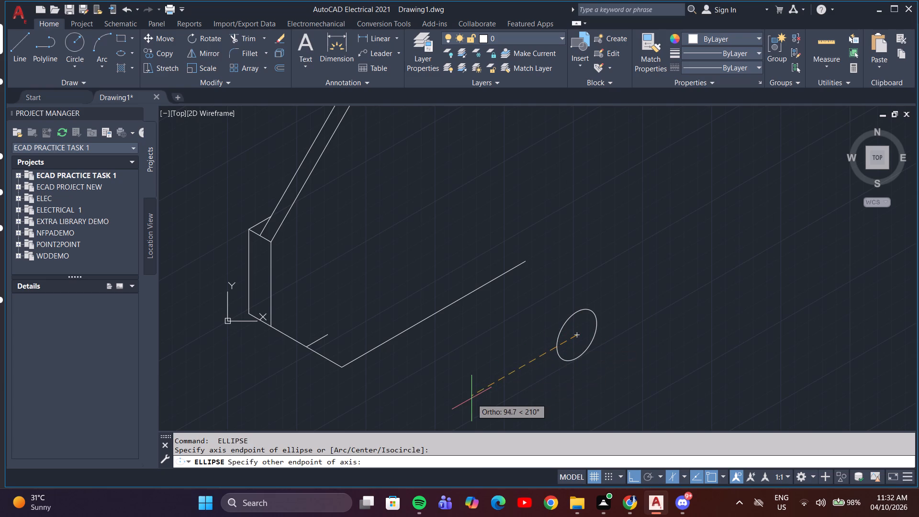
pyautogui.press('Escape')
# Draw a concentric isocircle of radius 32 mm around the 18 mm one.
pyautogui.press('space')
pyautogui.moveTo(448, 462); pyautogui.dragTo(453, 461)
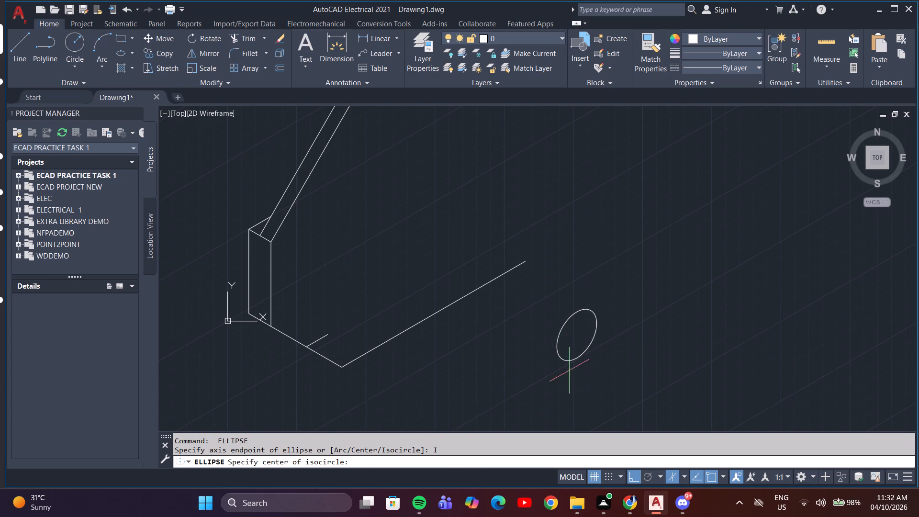
pyautogui.click(576, 336)
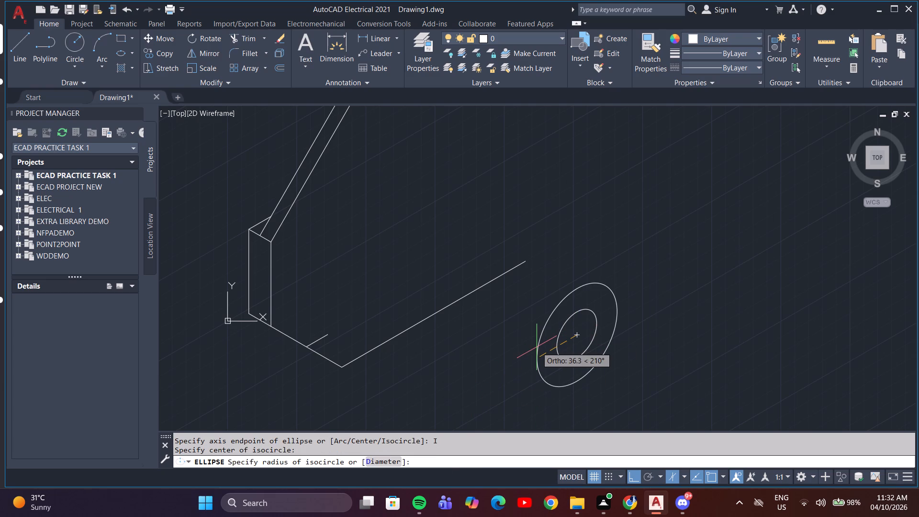
pyautogui.write('32')
pyautogui.press('Return')
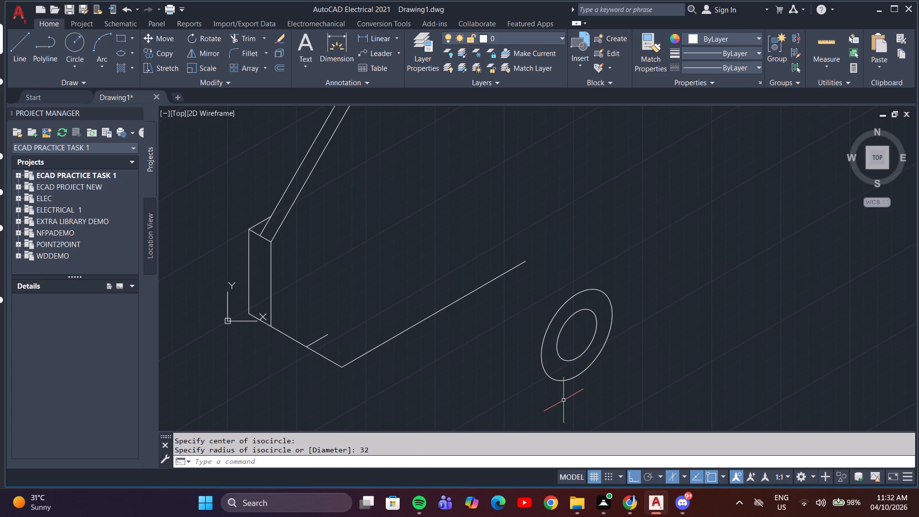
# Draw two collinear lines from the isocircles' centre past the outer one, one at 210° and one about 90 mm long at 30°.
pyautogui.click(19, 46)
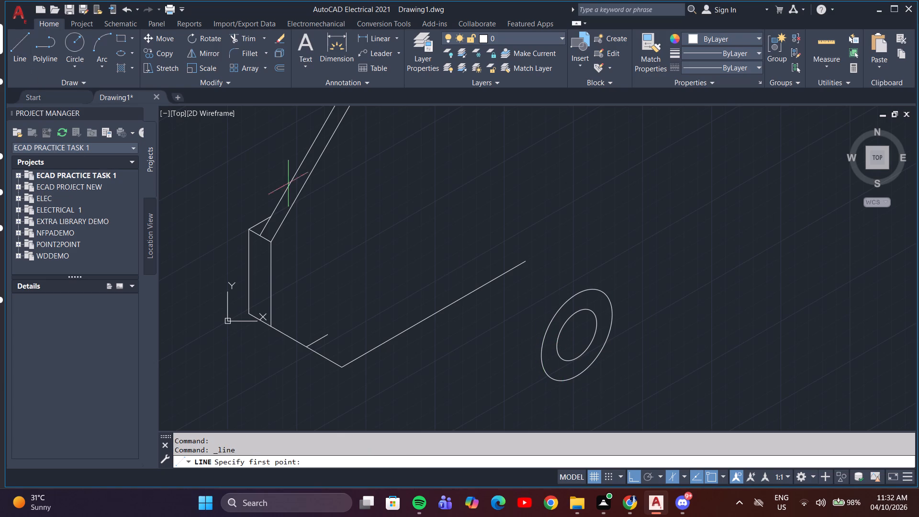
pyautogui.click(578, 335)
pyautogui.click(487, 381)
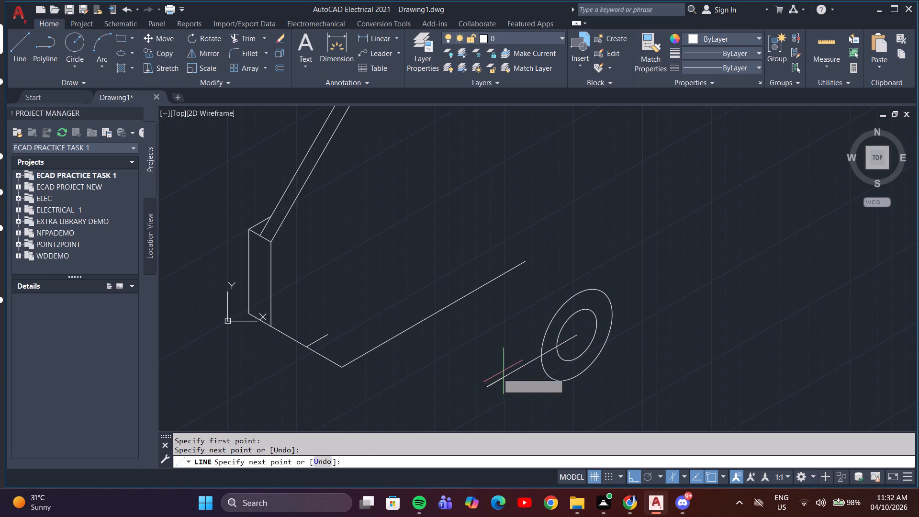
pyautogui.press('space')
pyautogui.press('space')
pyautogui.click(578, 336)
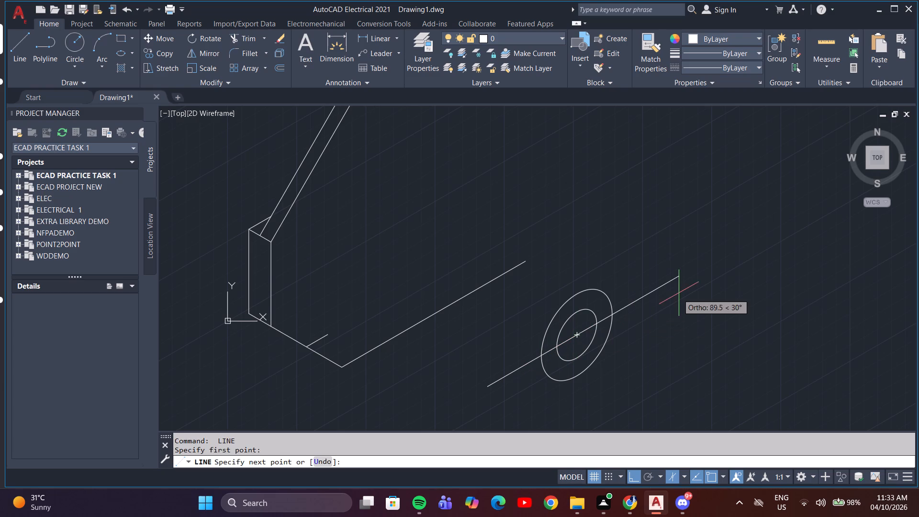
pyautogui.click(679, 292)
pyautogui.press('space')
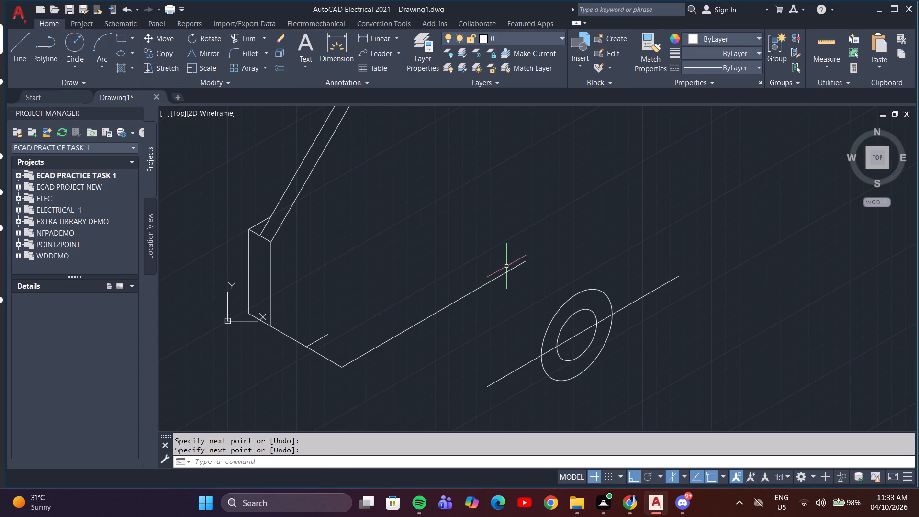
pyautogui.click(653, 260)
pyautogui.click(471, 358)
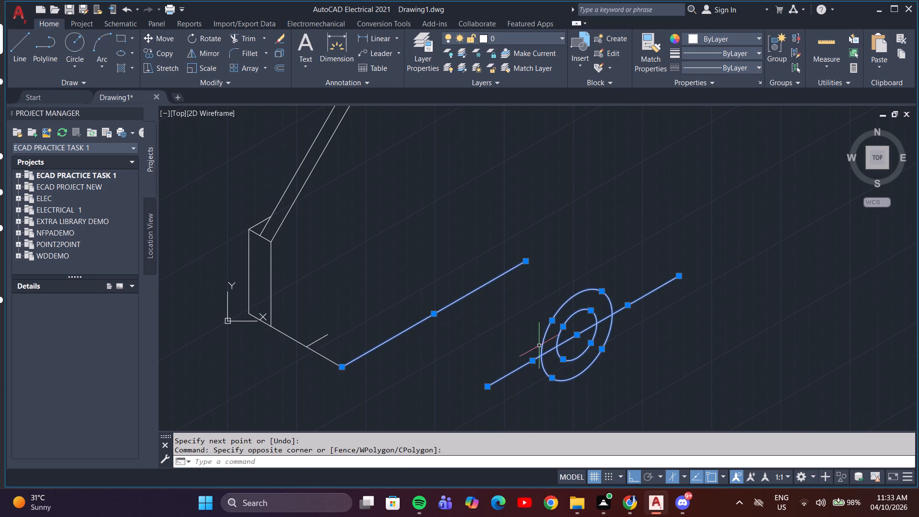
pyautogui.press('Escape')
# Move both isocircles and their two centre lines by their centre, well away from the figure at 330° in the left isoplane.
pyautogui.click(609, 288)
pyautogui.click(499, 372)
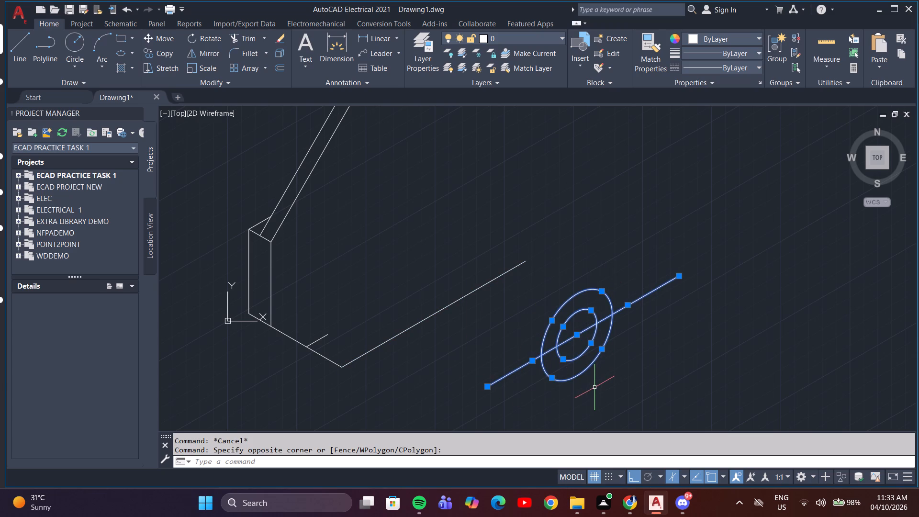
pyautogui.press('m')
pyautogui.press('Return')
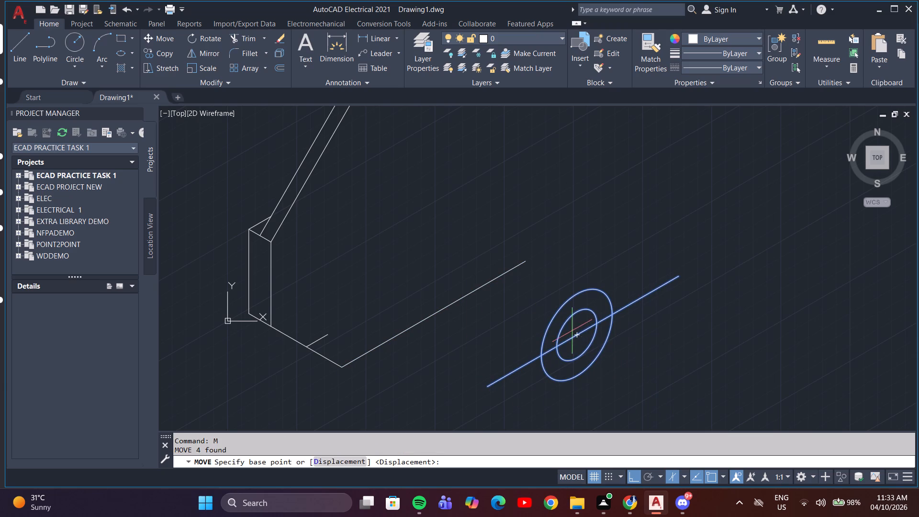
pyautogui.click(577, 334)
pyautogui.scroll(-1, 743, 358)
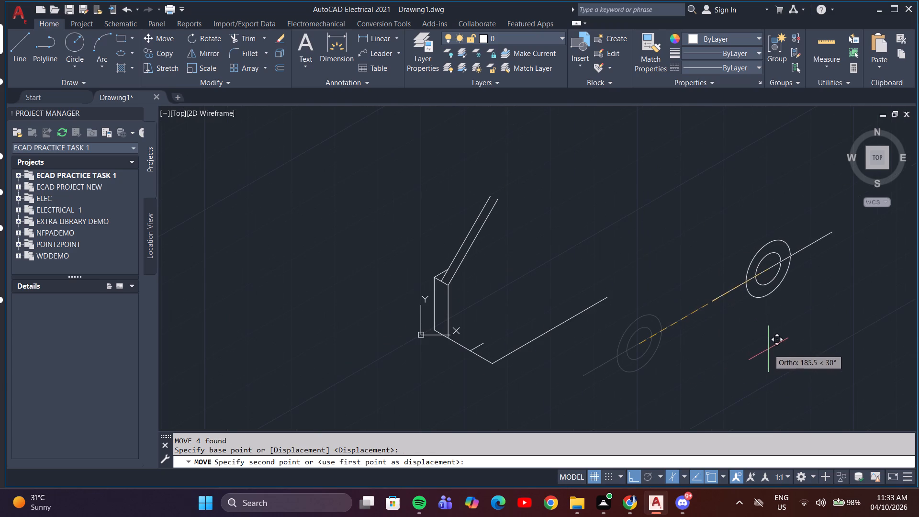
pyautogui.press('F5')
pyautogui.scroll(-1, 828, 319)
pyautogui.moveTo(828, 319); pyautogui.dragTo(698, 258, button='middle')
pyautogui.click(738, 348)
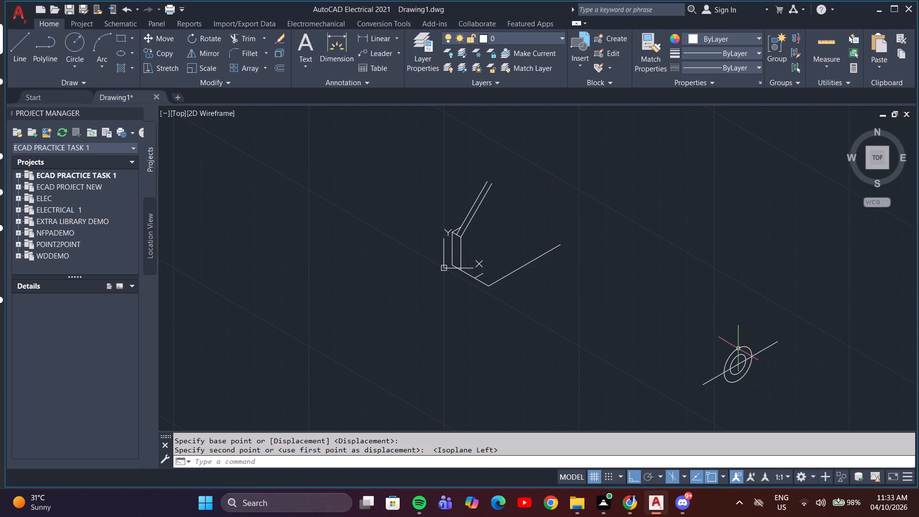
pyautogui.press('Escape')
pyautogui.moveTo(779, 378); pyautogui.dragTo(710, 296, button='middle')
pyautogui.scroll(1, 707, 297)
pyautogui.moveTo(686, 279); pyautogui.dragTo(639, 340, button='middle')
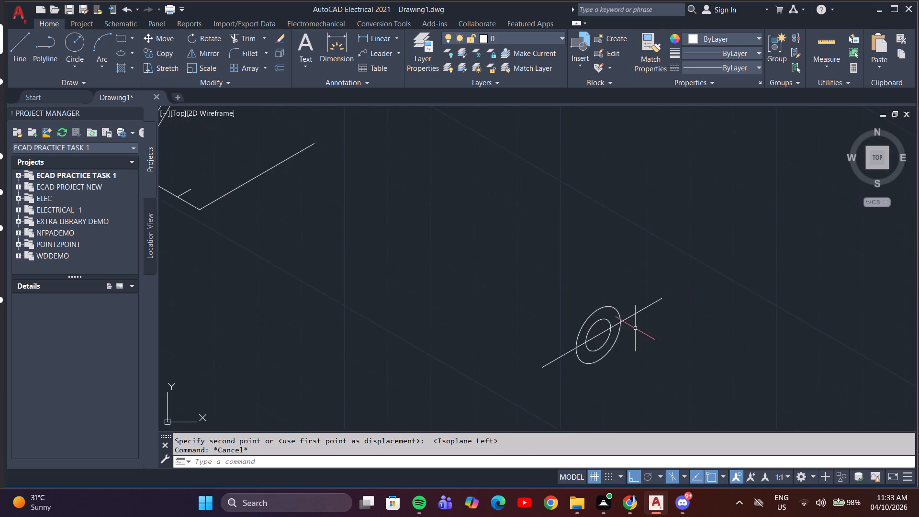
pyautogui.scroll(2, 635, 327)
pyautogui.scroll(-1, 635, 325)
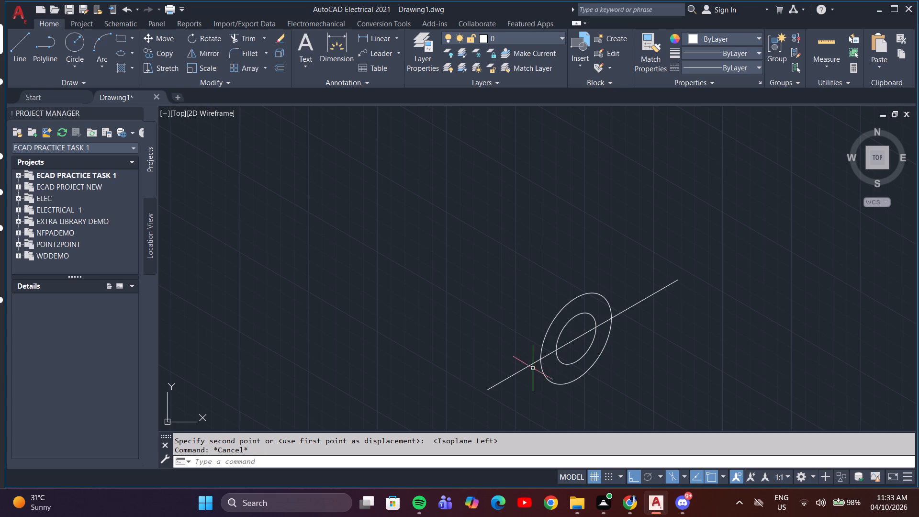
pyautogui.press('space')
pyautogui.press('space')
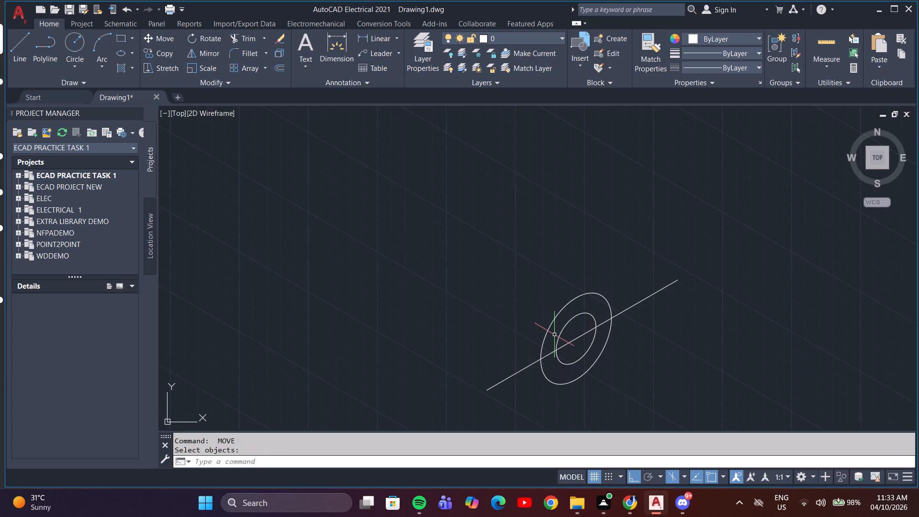
# Switch the drafting plane to the right isoplane.
pyautogui.press('F5')
pyautogui.press('F5')
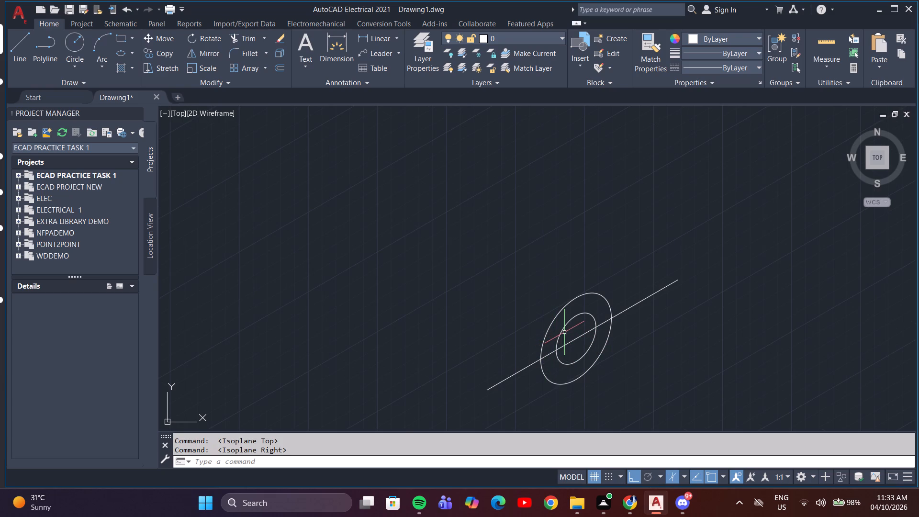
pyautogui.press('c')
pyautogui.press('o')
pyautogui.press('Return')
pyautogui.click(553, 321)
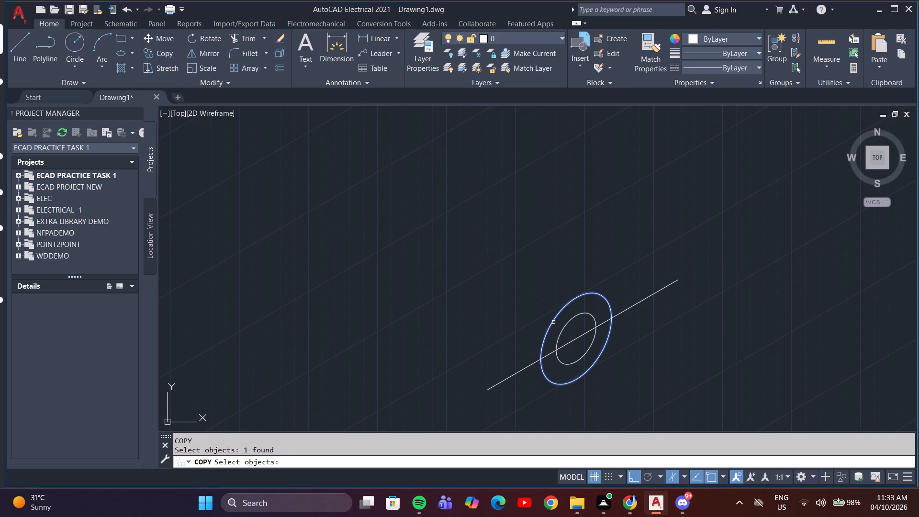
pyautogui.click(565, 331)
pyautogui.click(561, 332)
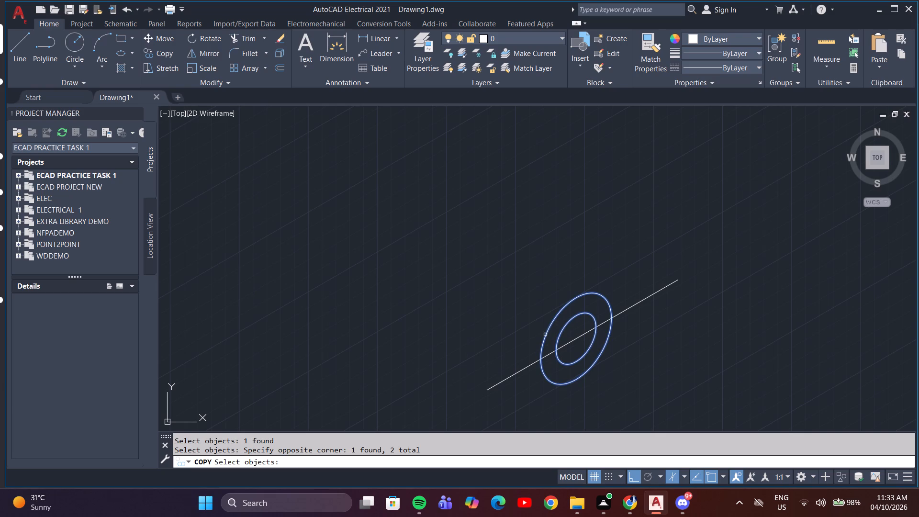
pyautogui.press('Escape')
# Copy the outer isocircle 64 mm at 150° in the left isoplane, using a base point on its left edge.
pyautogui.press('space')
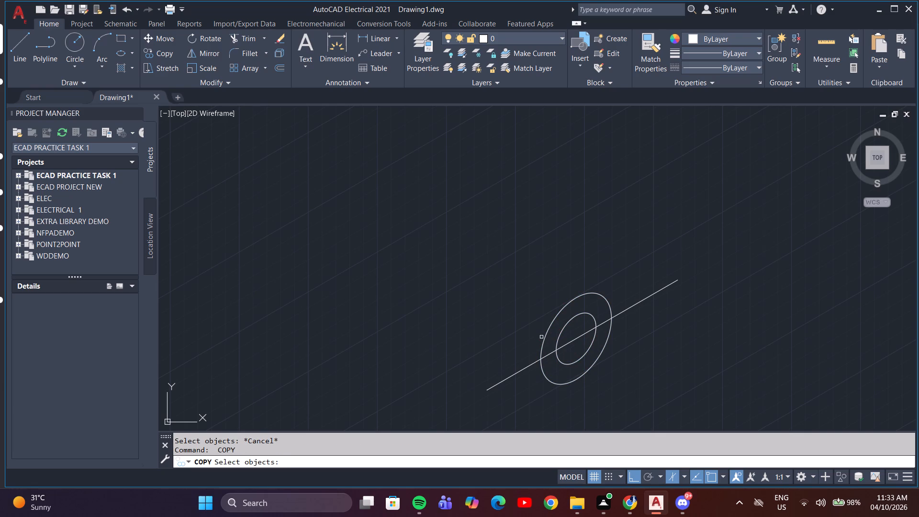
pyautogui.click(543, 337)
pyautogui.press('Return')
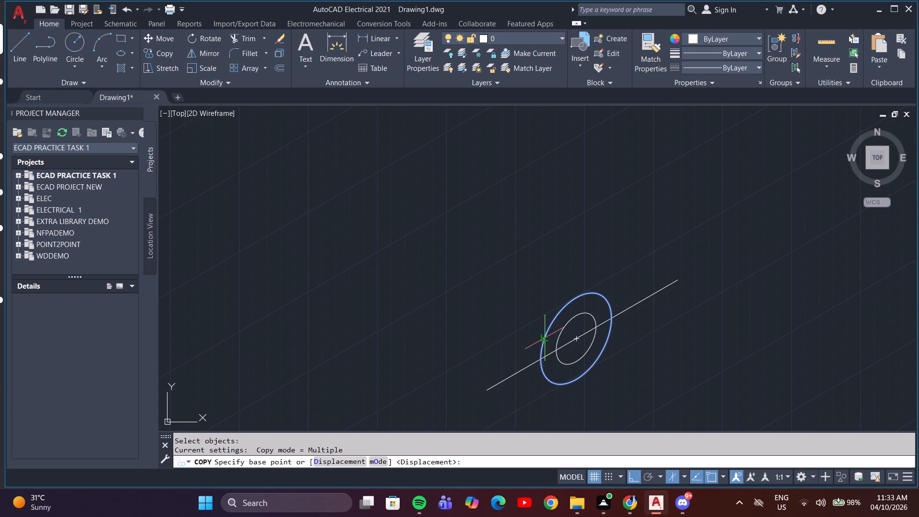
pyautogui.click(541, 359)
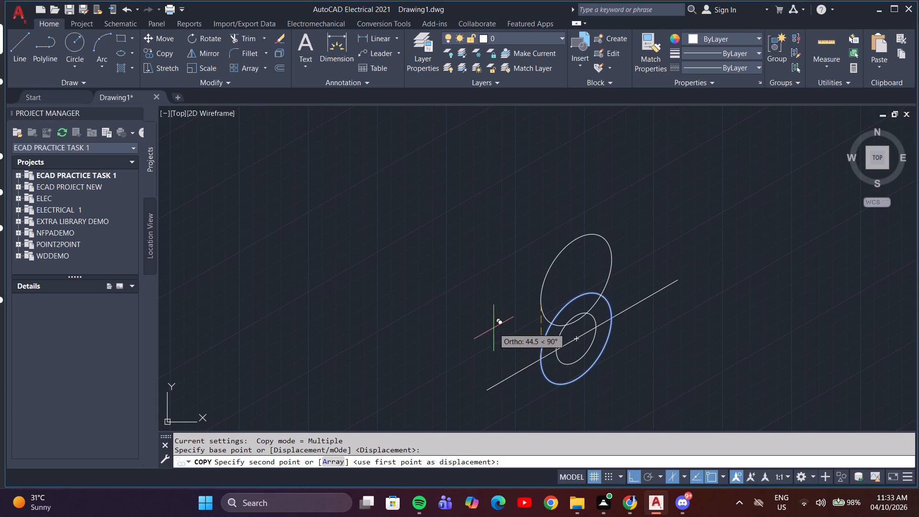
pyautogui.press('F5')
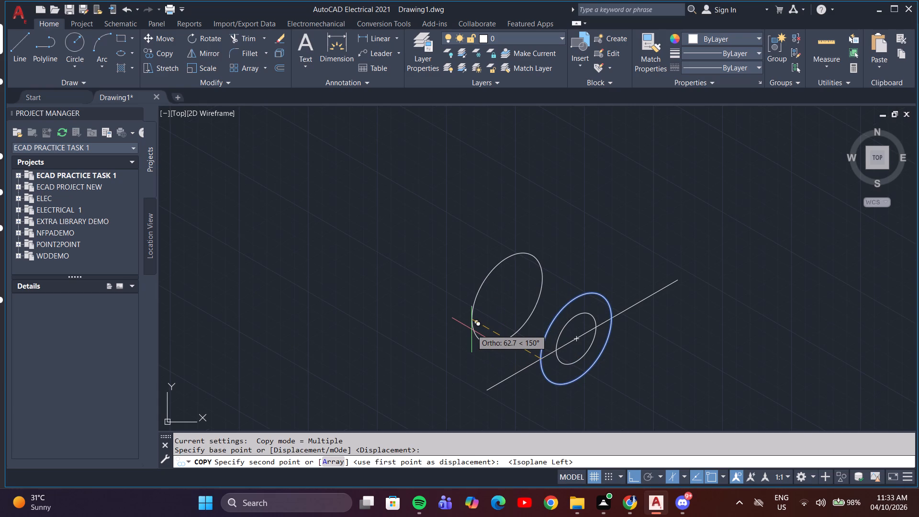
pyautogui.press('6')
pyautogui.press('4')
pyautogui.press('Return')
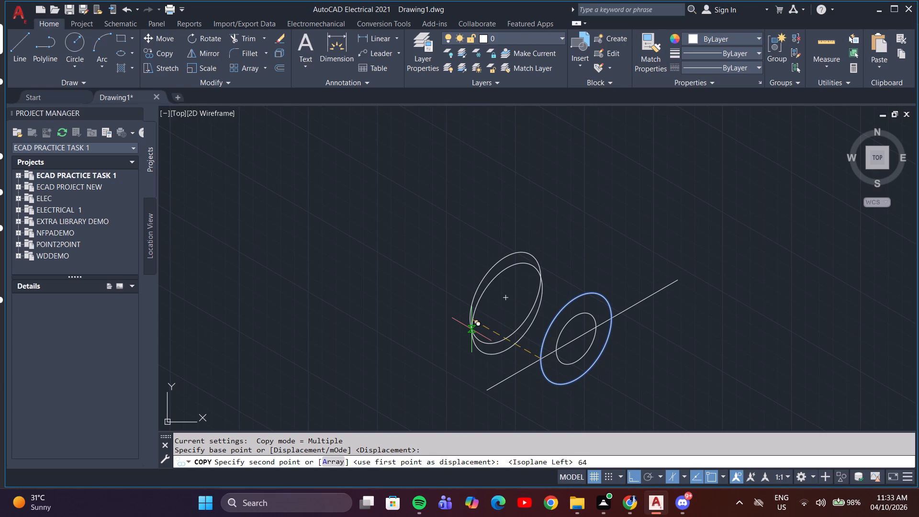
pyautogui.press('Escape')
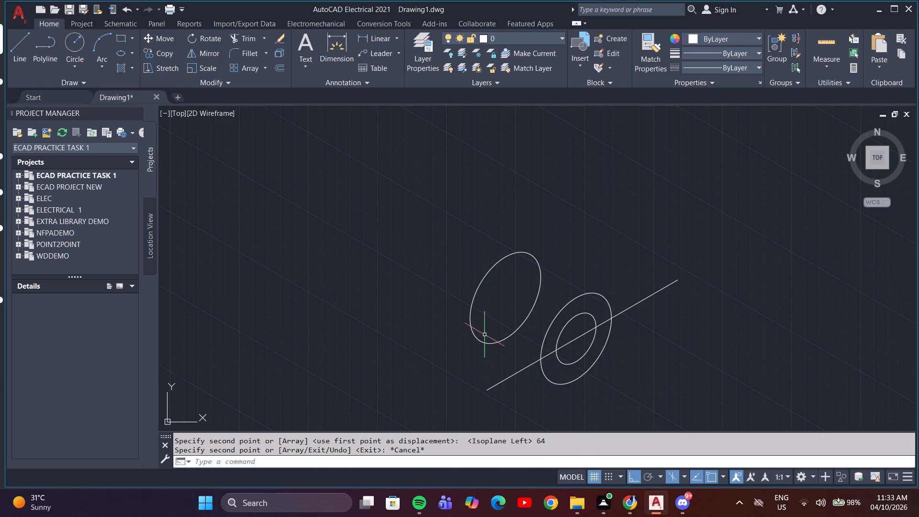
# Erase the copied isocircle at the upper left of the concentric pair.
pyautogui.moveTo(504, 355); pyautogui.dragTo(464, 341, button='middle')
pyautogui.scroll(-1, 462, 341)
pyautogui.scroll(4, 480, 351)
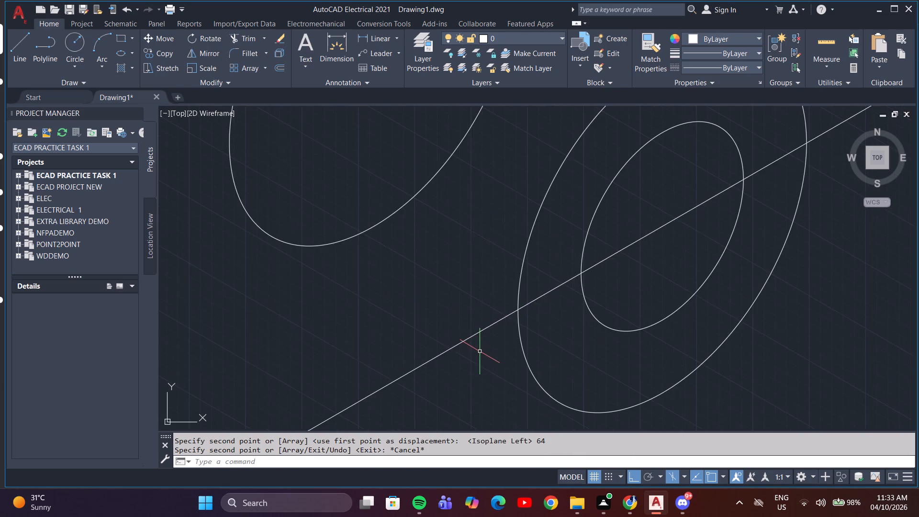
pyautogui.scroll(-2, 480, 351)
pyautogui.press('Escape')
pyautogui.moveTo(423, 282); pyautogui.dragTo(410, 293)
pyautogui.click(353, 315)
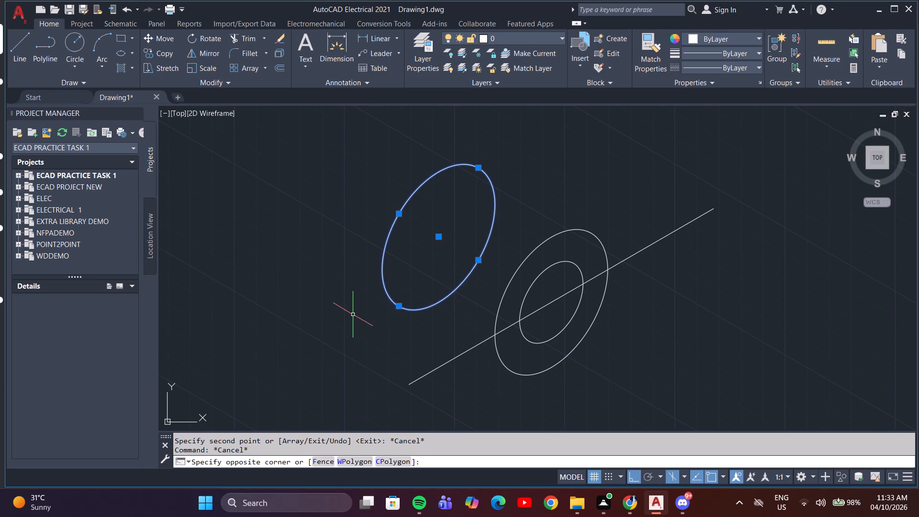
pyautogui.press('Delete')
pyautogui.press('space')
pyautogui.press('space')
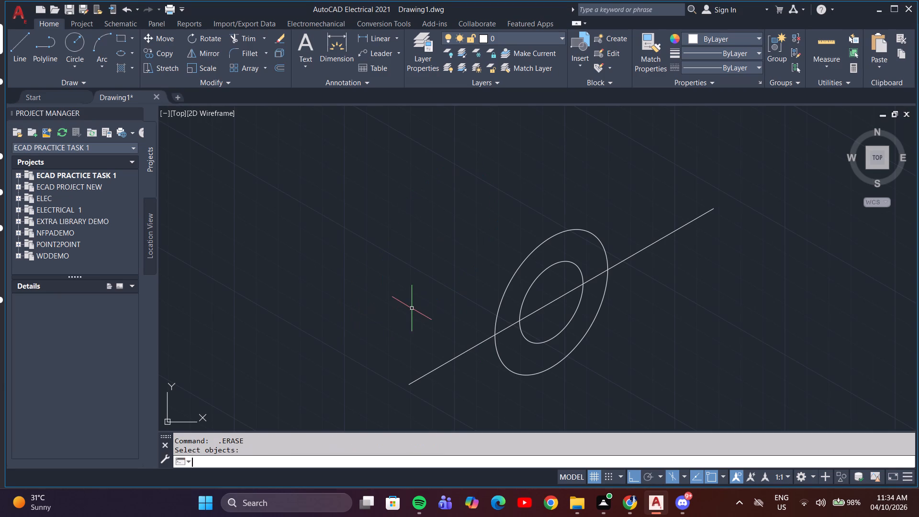
# Copy the outer isocircle from its centre 64 mm at 150° in the left isoplane.
pyautogui.press('F5')
pyautogui.press('F5')
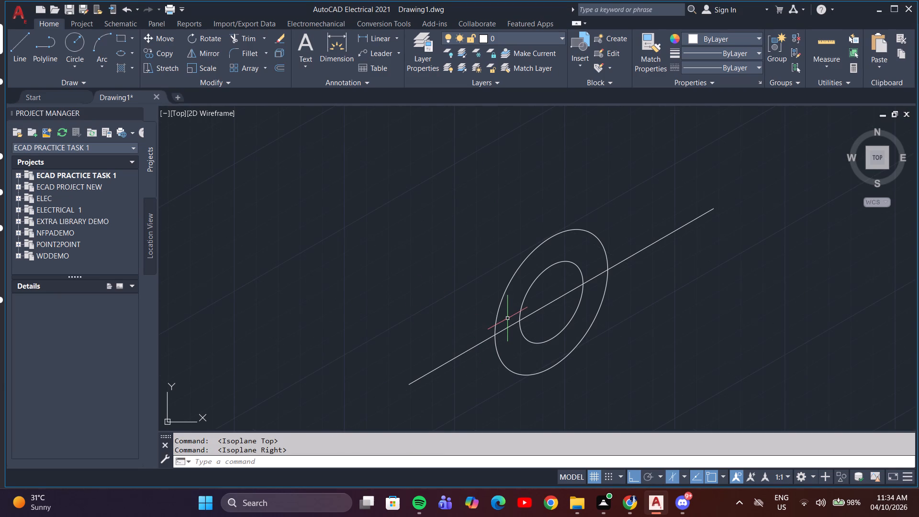
pyautogui.click(505, 306)
pyautogui.click(485, 321)
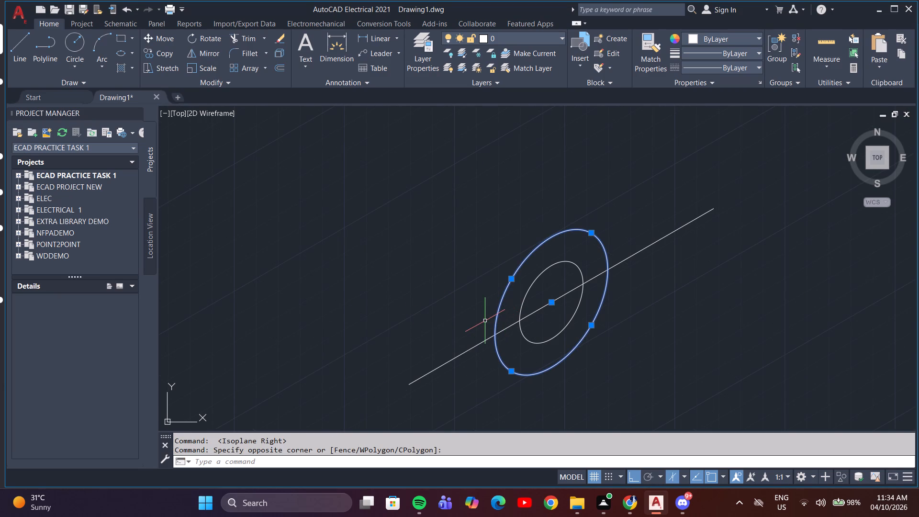
pyautogui.press('c')
pyautogui.press('o')
pyautogui.press('Return')
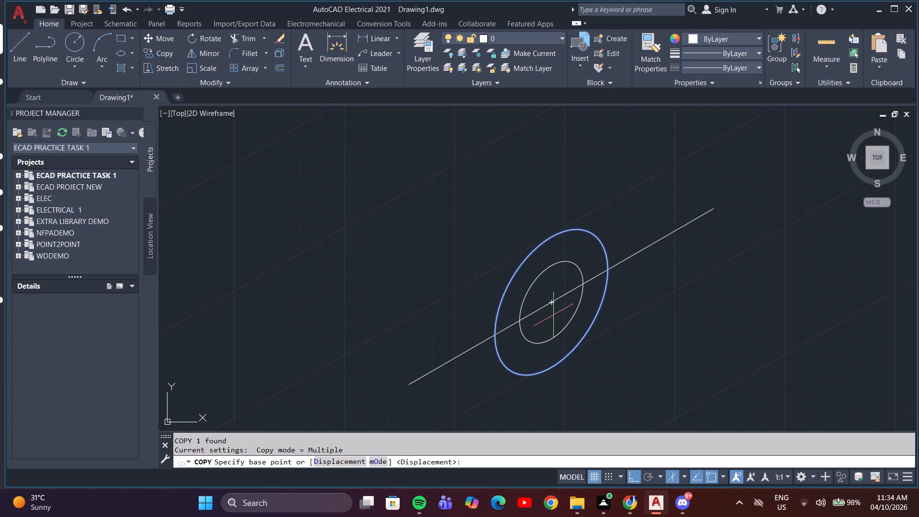
pyautogui.click(552, 302)
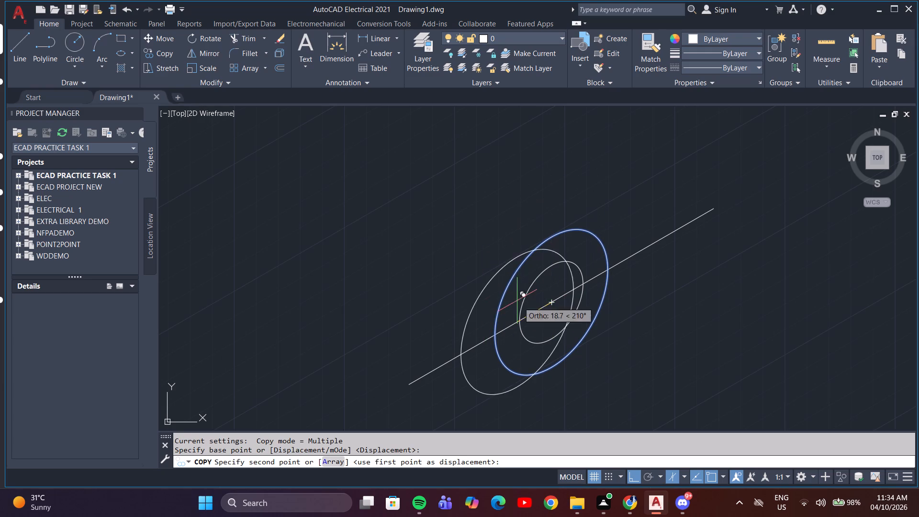
pyautogui.press('F5')
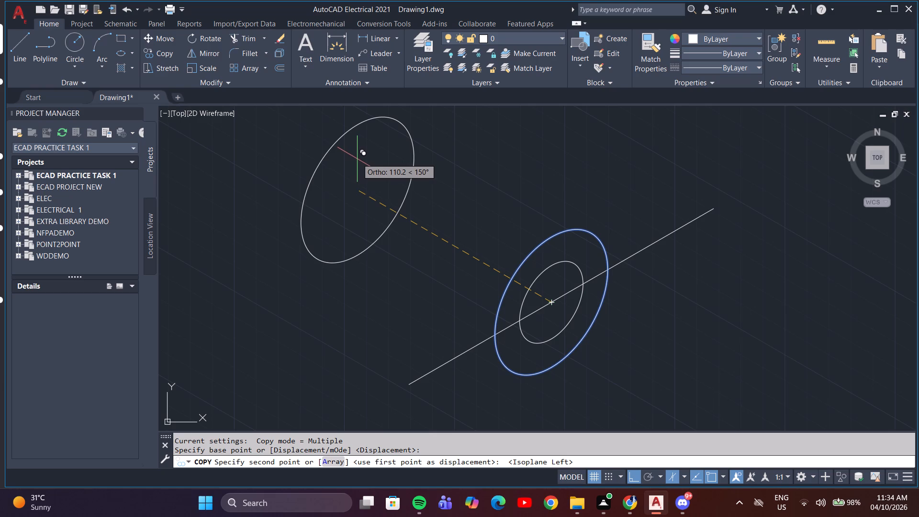
pyautogui.write('64')
pyautogui.press('Return')
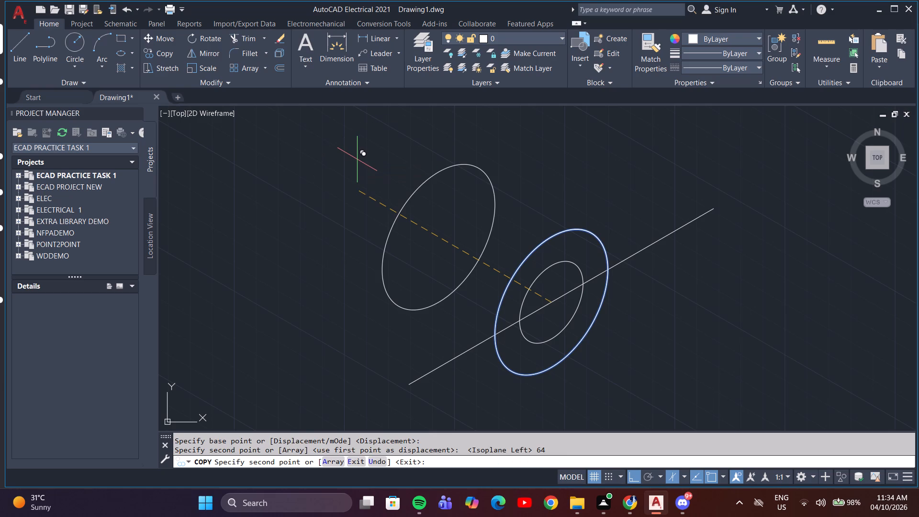
pyautogui.press('Escape')
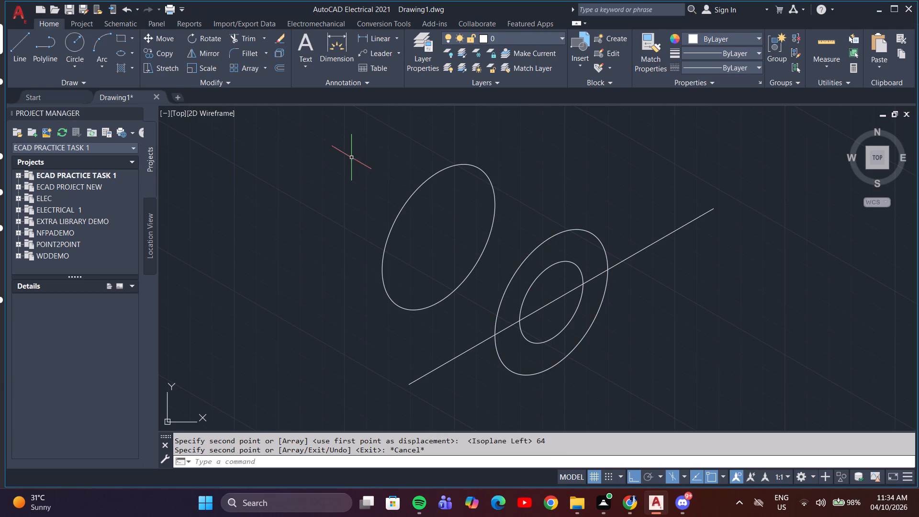
# Erase the two collinear centre lines running through the concentric isocircles.
pyautogui.click(453, 382)
pyautogui.click(357, 364)
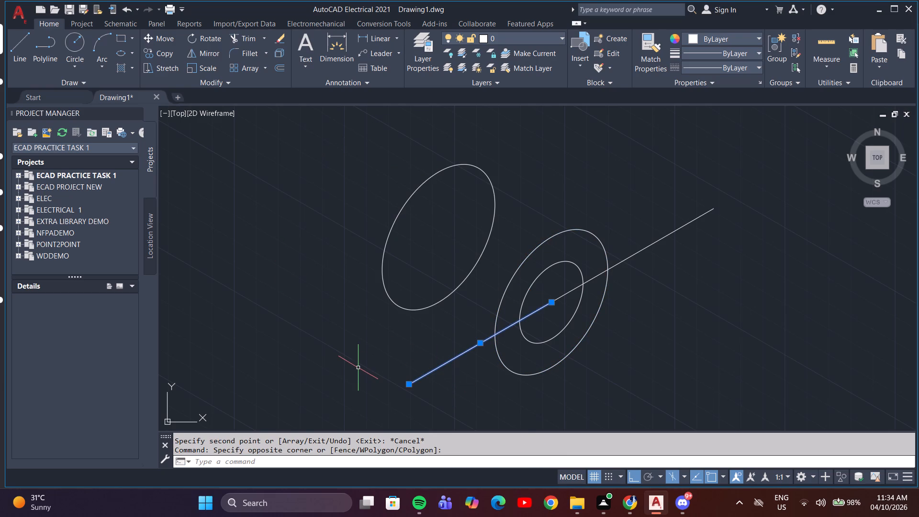
pyautogui.click(673, 240)
pyautogui.click(638, 265)
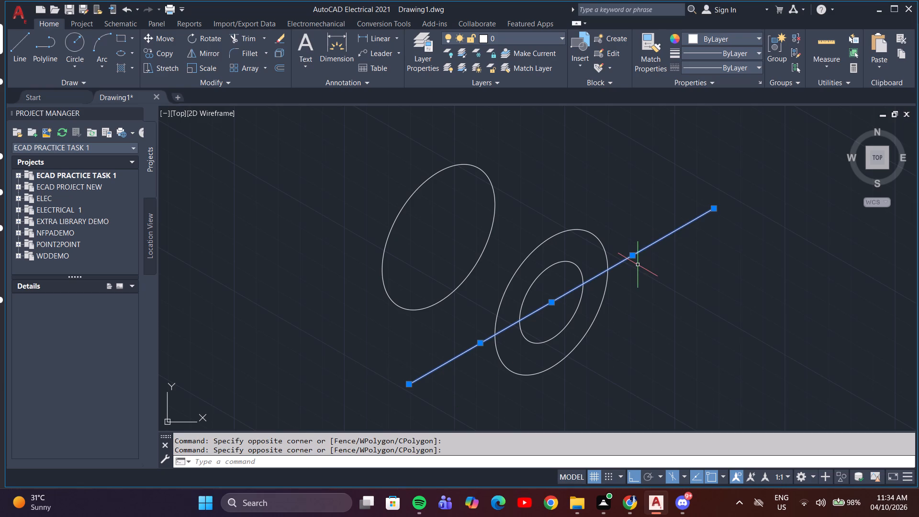
pyautogui.press('Delete')
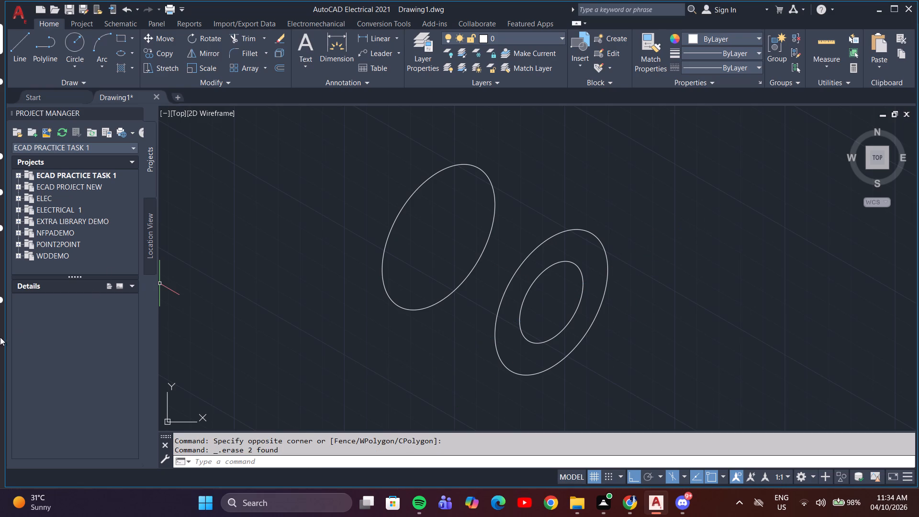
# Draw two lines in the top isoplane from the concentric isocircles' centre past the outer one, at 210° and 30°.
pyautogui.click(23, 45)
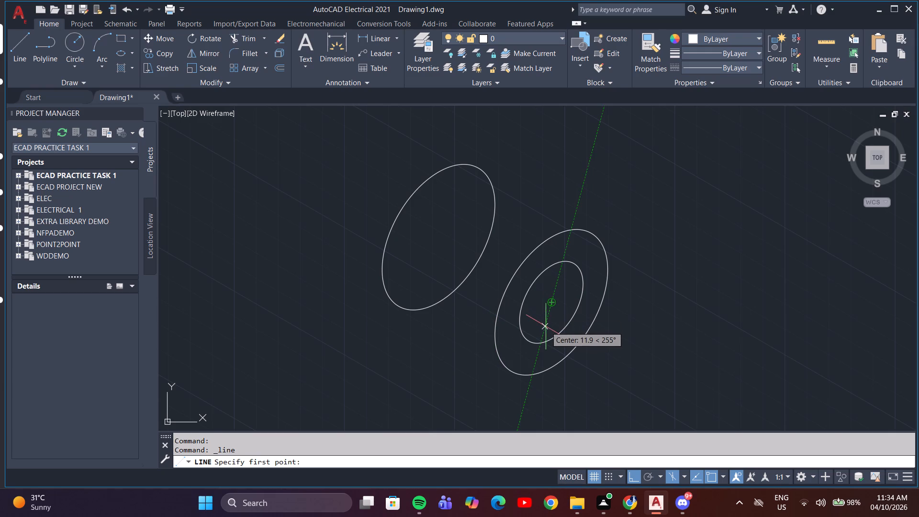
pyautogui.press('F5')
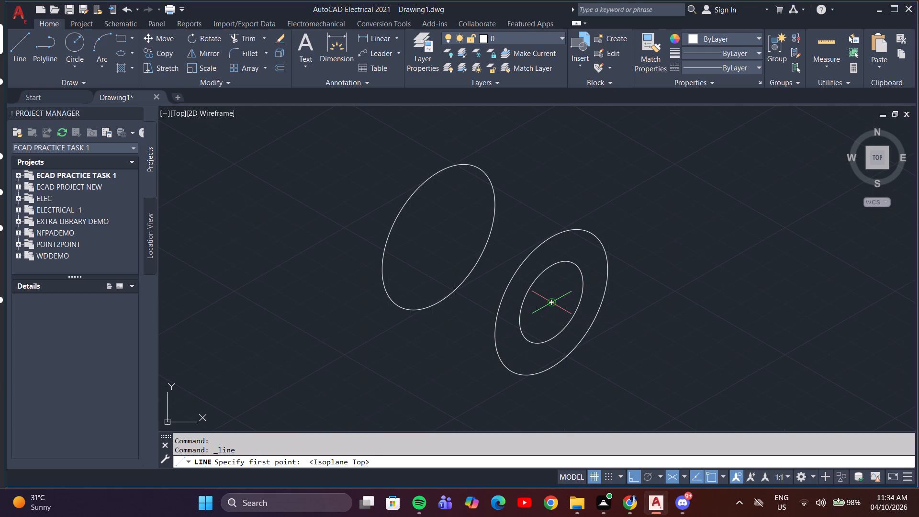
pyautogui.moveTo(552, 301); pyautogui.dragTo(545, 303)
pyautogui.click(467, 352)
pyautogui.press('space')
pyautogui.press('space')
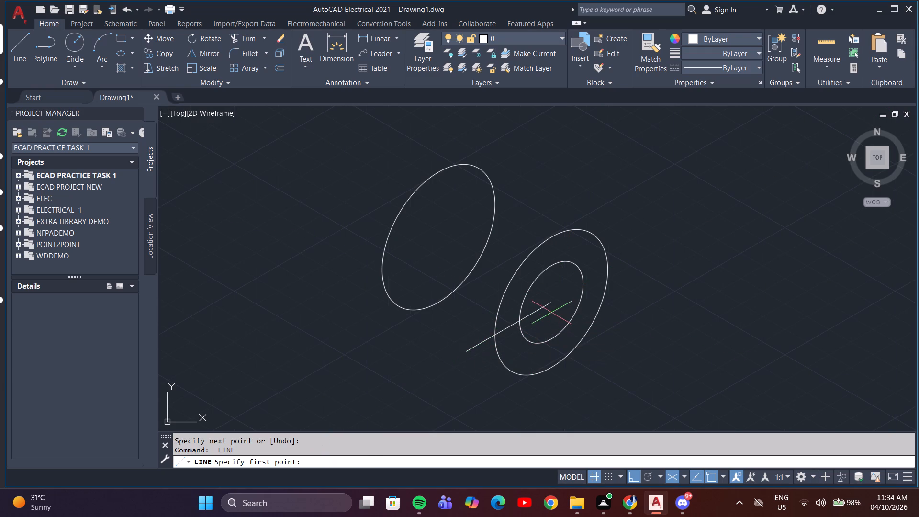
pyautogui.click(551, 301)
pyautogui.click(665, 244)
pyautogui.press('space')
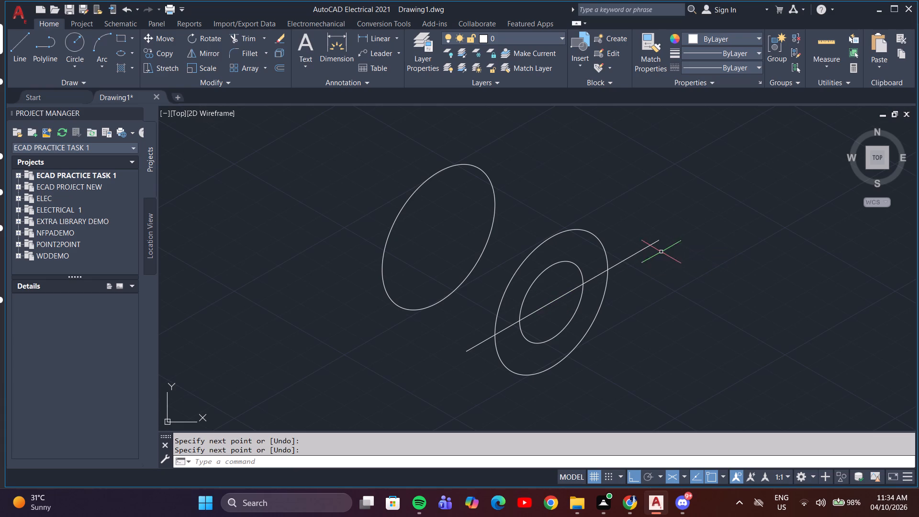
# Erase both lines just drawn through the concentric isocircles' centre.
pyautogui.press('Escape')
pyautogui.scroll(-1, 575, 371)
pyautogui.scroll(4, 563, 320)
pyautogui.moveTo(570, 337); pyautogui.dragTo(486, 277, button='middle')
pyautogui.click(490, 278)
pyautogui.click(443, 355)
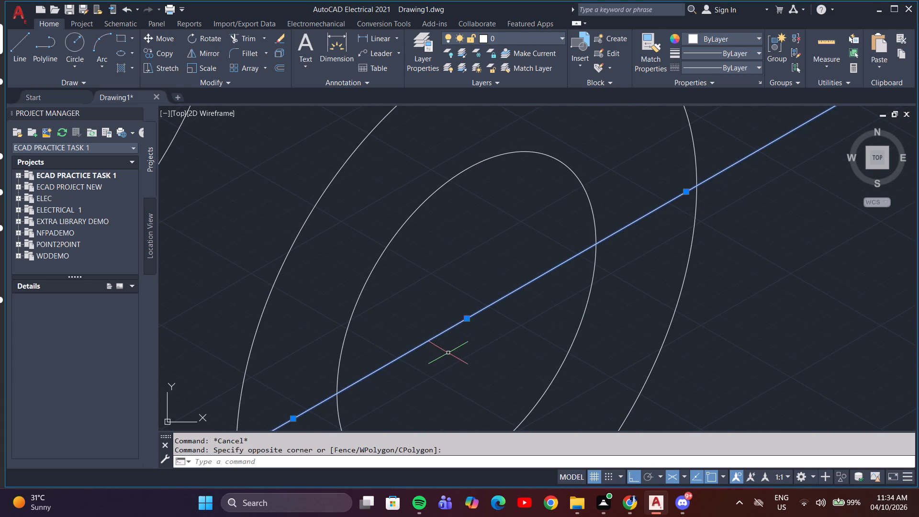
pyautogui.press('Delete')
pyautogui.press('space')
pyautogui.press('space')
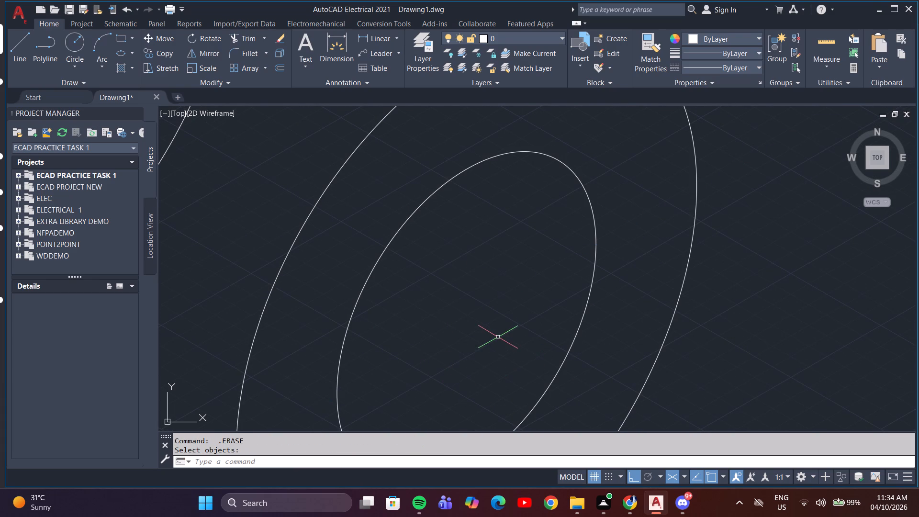
# Draw two lines in the right isoplane from the concentric isocircles' centre past the outer one, at 210° and a longer one at 30°.
pyautogui.press('F5')
pyautogui.moveTo(493, 319); pyautogui.dragTo(569, 201, button='middle')
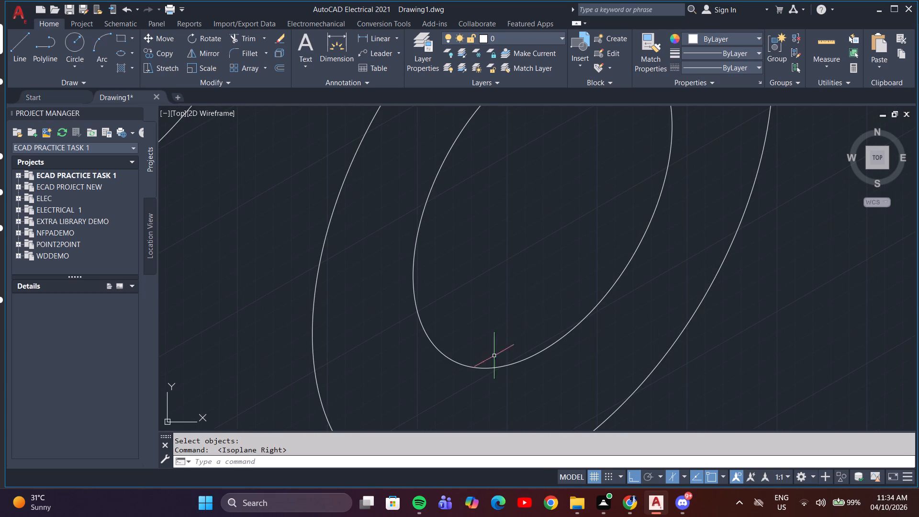
pyautogui.press('l')
pyautogui.press('Return')
pyautogui.scroll(-3, 526, 315)
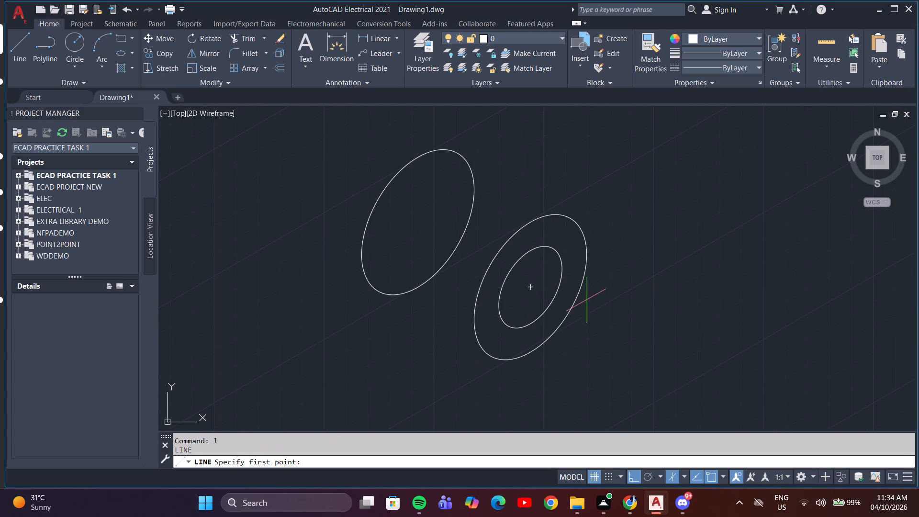
pyautogui.click(532, 286)
pyautogui.click(417, 333)
pyautogui.press('space')
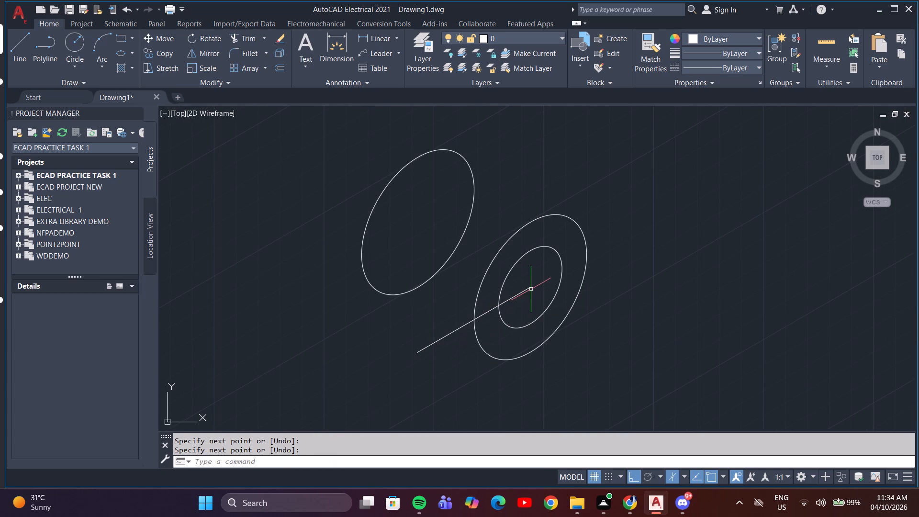
pyautogui.press('space')
pyautogui.moveTo(531, 287); pyautogui.dragTo(538, 284)
pyautogui.click(743, 206)
pyautogui.press('space')
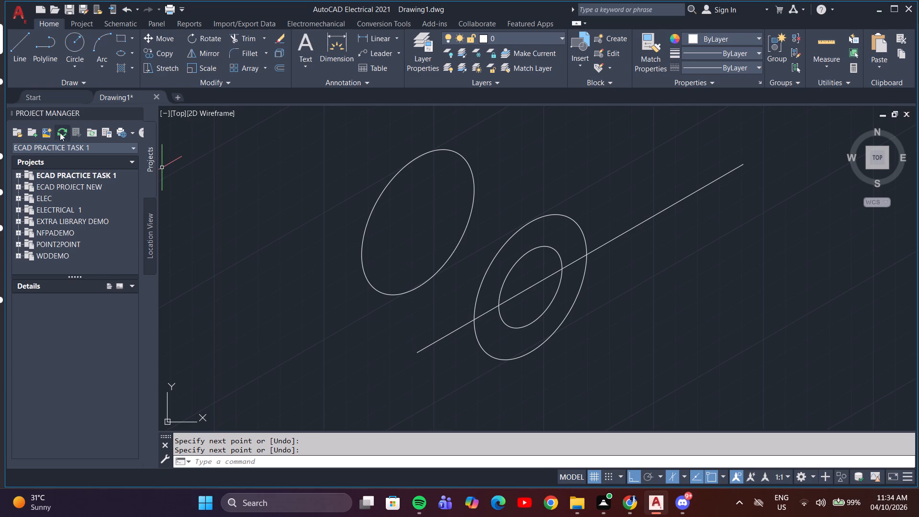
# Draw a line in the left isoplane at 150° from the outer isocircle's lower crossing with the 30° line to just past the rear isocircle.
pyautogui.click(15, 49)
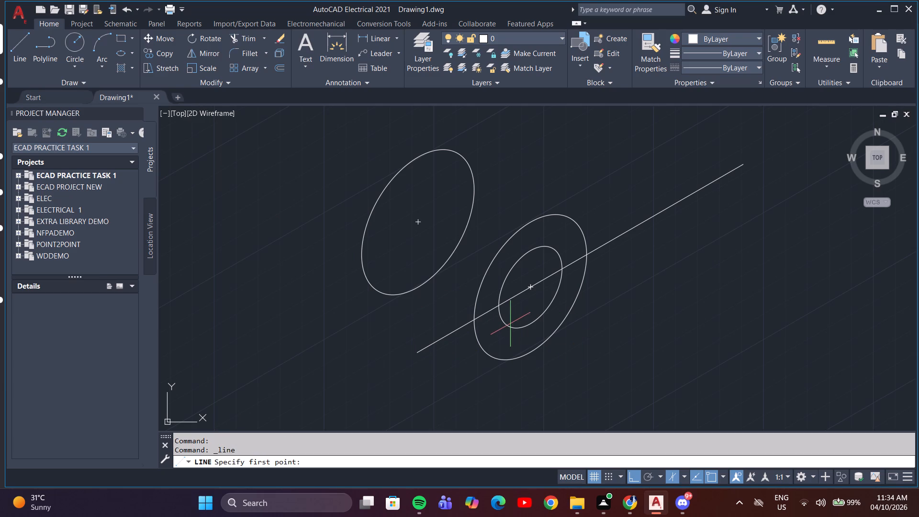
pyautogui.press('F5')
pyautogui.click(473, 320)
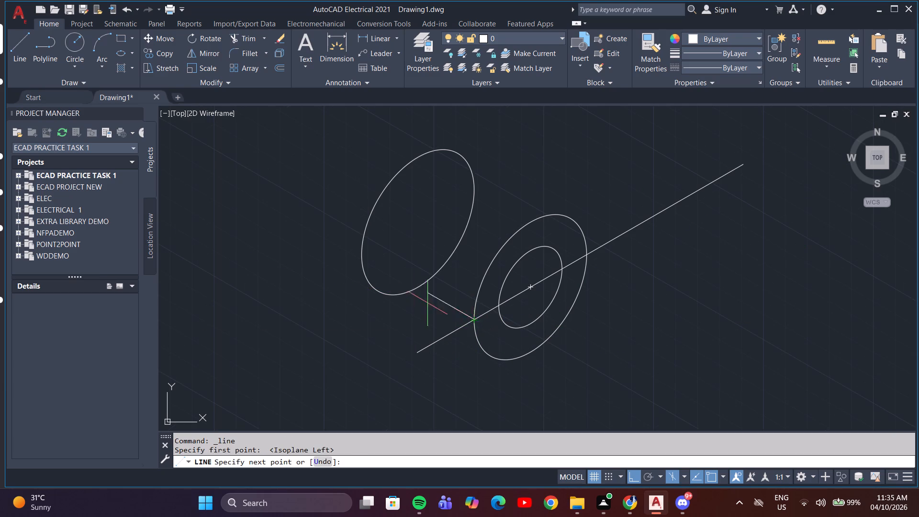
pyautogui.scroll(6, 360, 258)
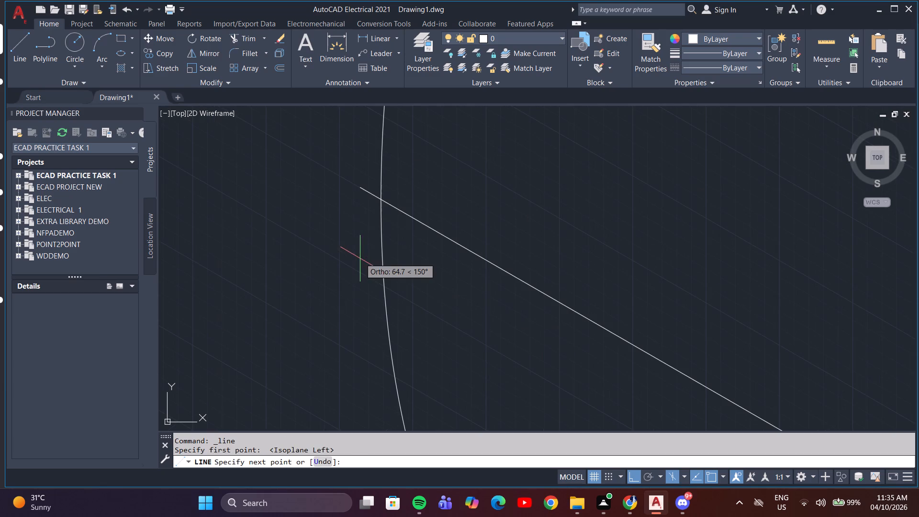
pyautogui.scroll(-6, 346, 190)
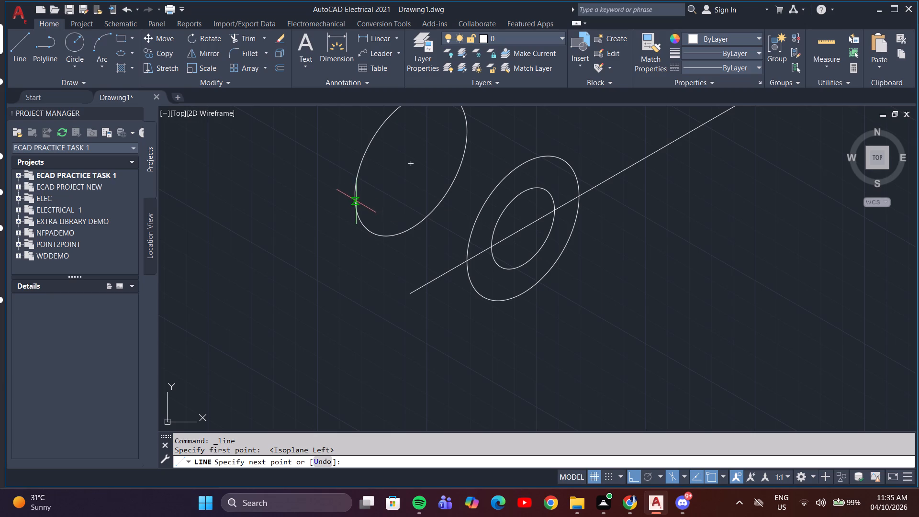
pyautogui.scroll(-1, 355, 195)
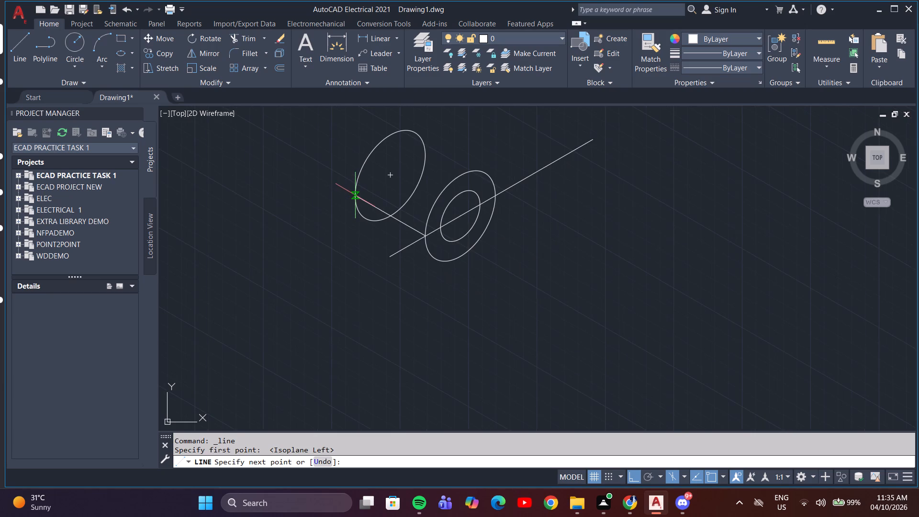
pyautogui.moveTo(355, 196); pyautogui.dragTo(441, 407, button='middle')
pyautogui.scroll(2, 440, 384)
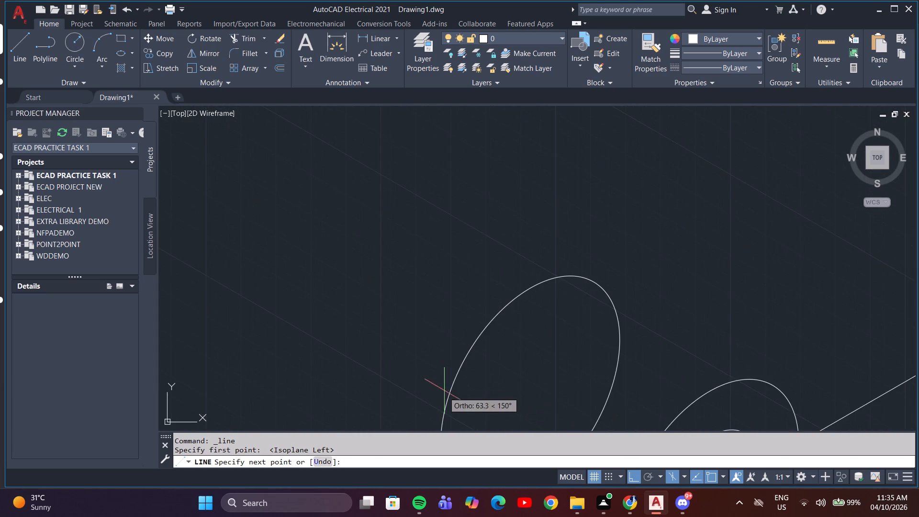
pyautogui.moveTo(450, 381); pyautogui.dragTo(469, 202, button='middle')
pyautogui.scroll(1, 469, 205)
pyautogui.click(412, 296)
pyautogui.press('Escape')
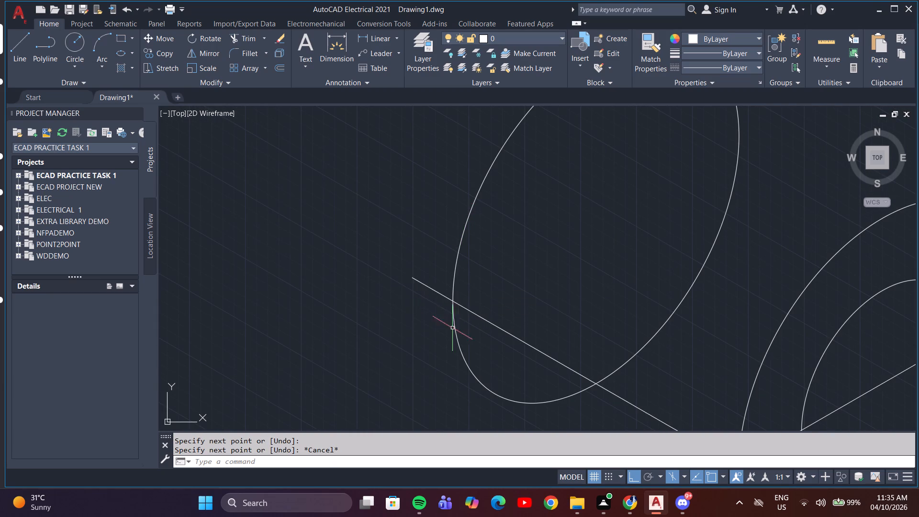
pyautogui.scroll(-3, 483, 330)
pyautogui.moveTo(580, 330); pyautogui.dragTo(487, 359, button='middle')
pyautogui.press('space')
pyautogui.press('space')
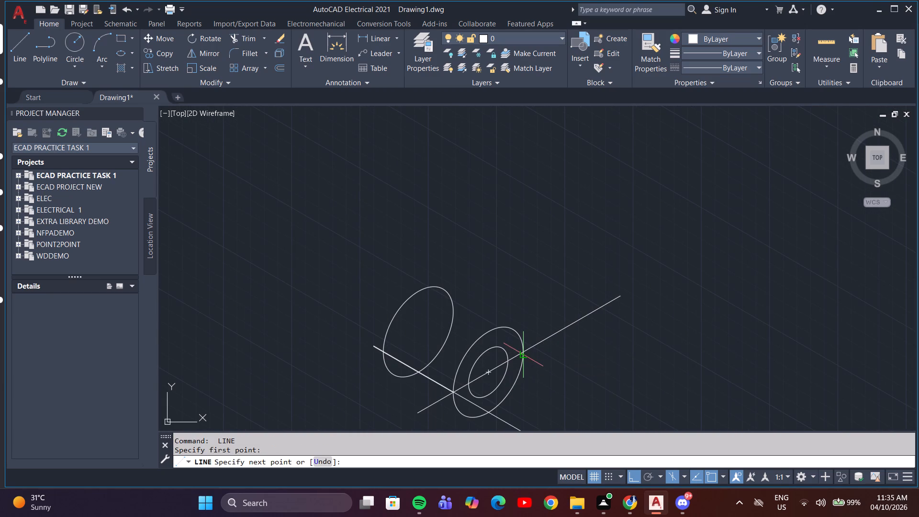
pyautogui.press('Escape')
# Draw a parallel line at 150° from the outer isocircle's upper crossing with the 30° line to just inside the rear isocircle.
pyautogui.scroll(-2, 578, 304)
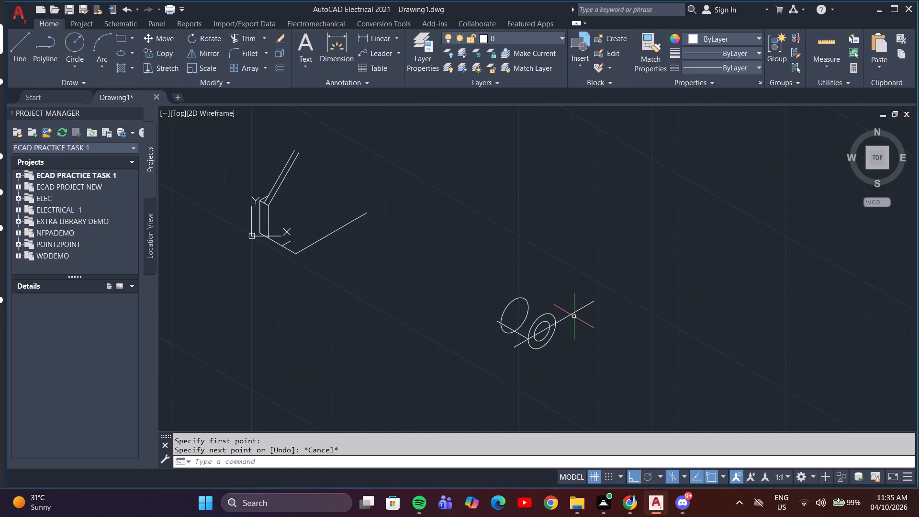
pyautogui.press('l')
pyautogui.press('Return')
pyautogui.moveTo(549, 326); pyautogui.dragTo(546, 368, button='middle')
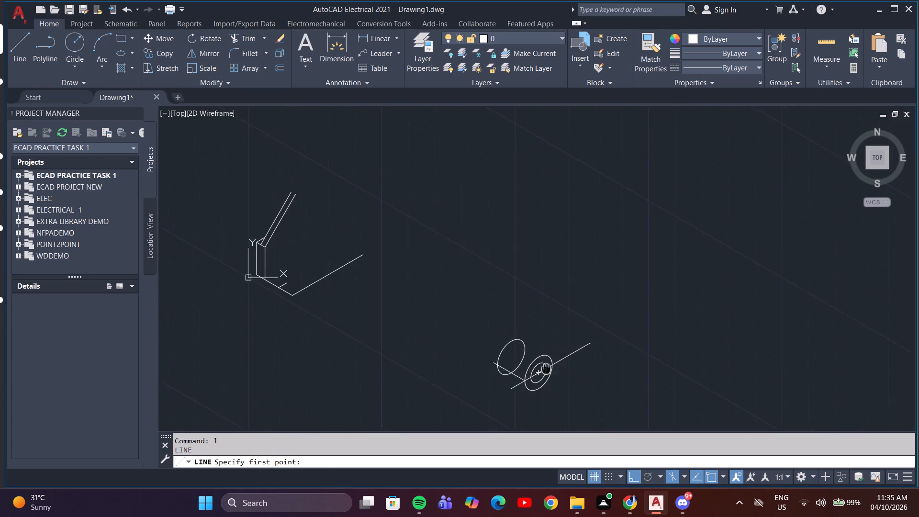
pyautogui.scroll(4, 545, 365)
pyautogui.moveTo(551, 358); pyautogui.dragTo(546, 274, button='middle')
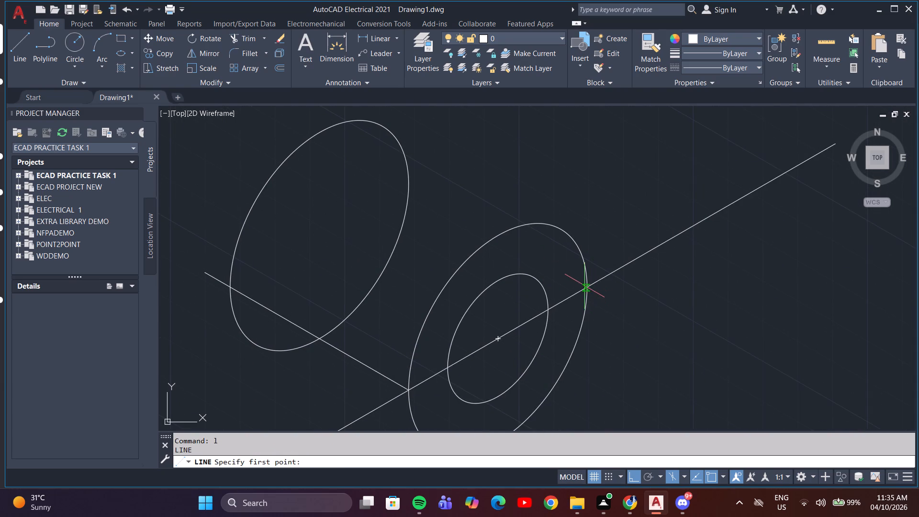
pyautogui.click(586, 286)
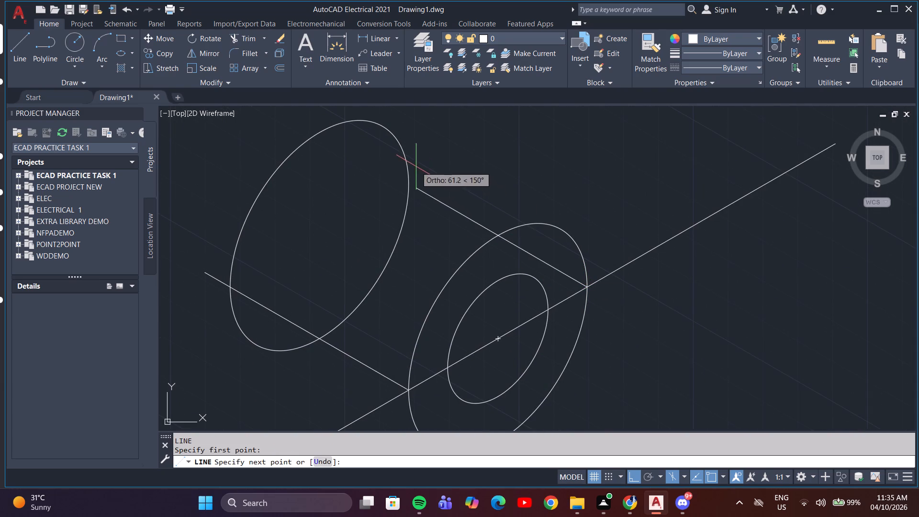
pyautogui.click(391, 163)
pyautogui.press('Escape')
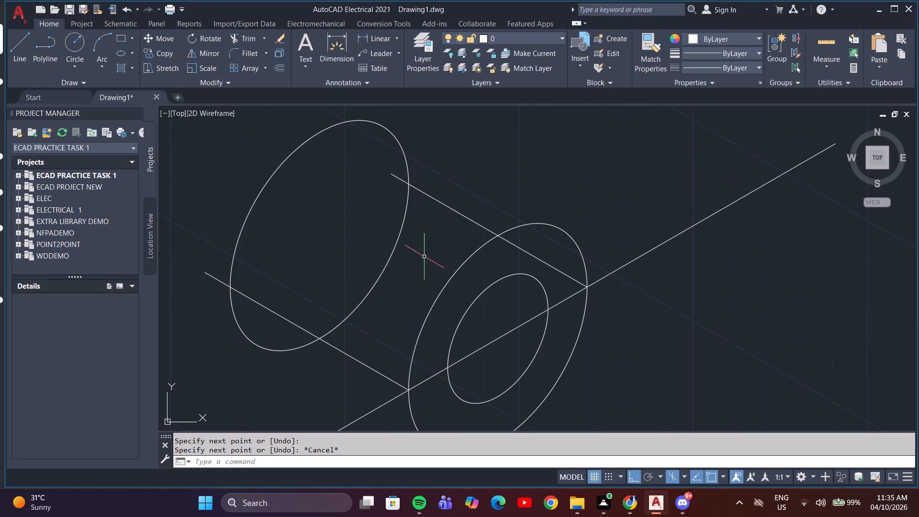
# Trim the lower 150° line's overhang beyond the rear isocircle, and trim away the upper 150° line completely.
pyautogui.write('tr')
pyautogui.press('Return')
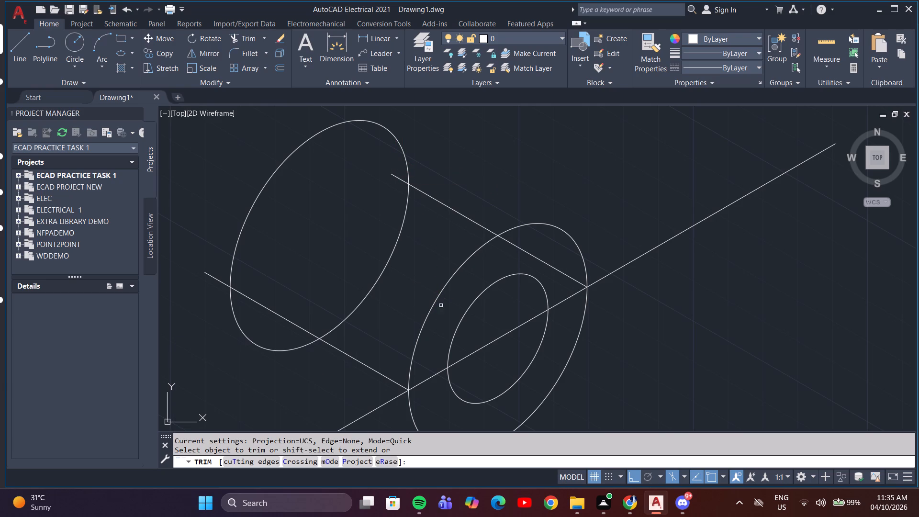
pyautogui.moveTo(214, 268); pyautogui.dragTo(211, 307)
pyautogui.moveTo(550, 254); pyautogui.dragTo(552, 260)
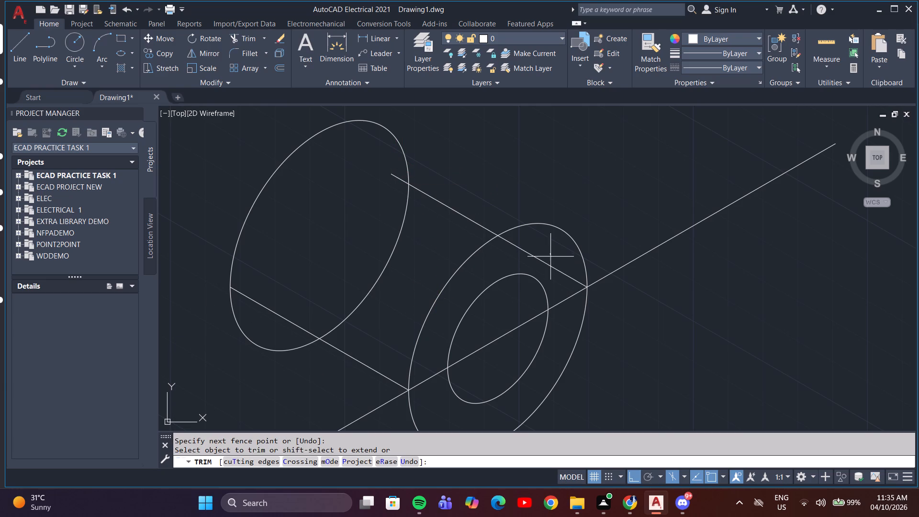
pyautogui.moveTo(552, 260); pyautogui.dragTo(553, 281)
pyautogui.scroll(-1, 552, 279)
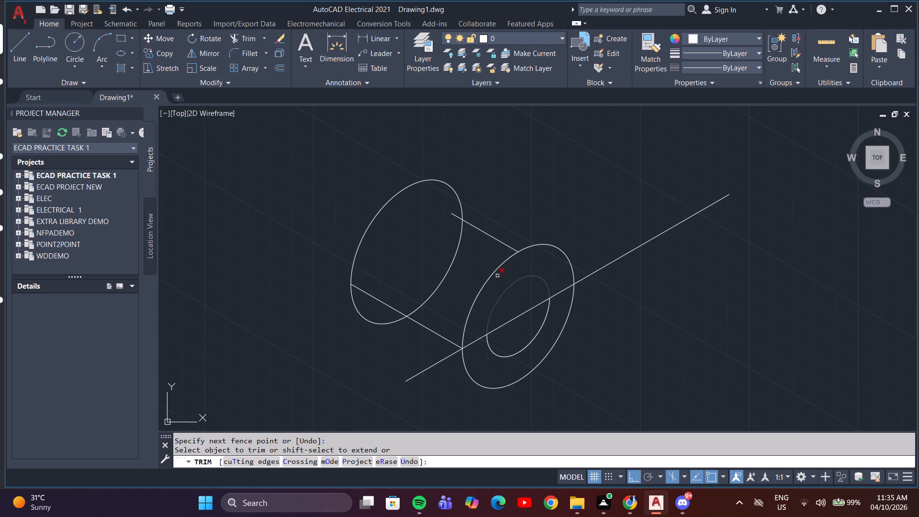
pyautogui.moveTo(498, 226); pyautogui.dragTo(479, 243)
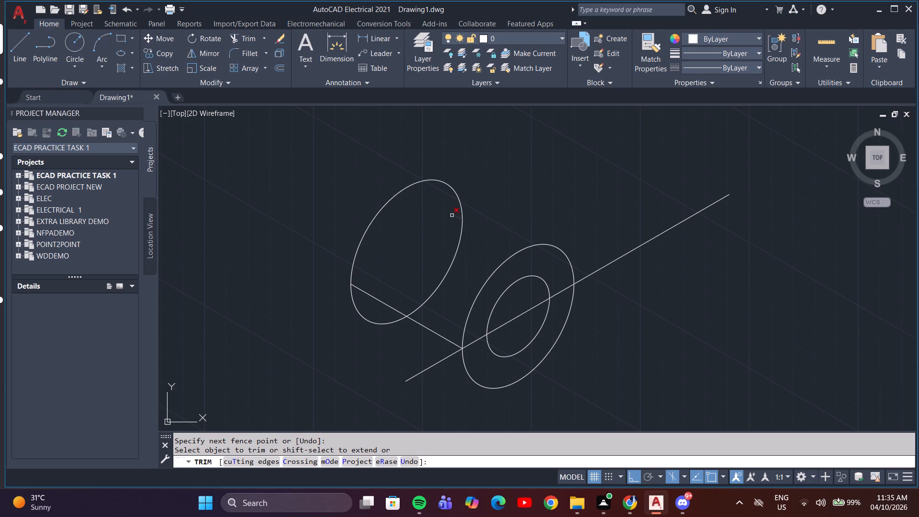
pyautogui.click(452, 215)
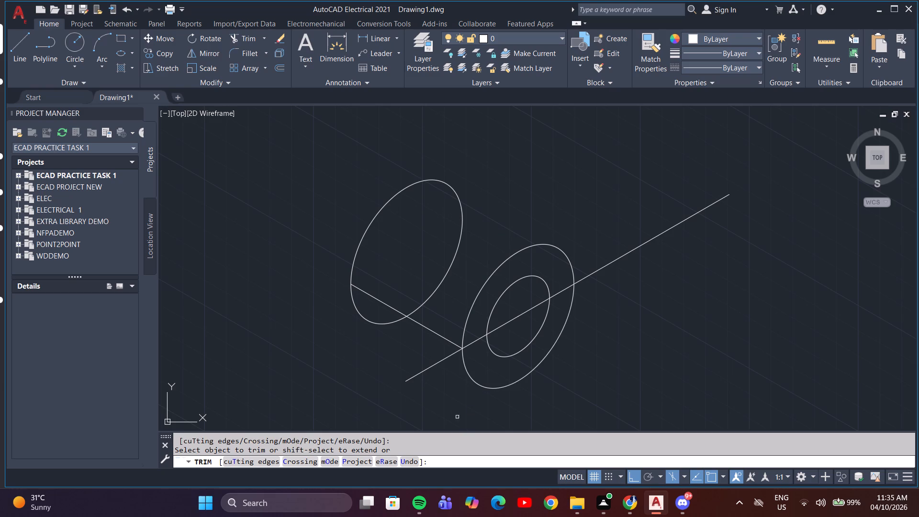
# Trim away the concentric isocircles' halves below the 30° line, plus the whole rear isocircle and its remaining 150° connecting line.
pyautogui.moveTo(454, 407); pyautogui.dragTo(601, 312)
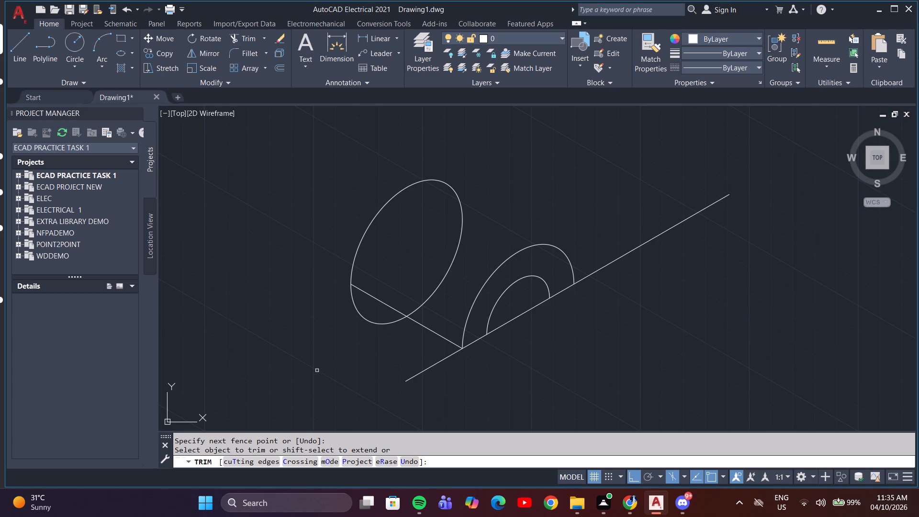
pyautogui.moveTo(434, 303); pyautogui.dragTo(402, 320)
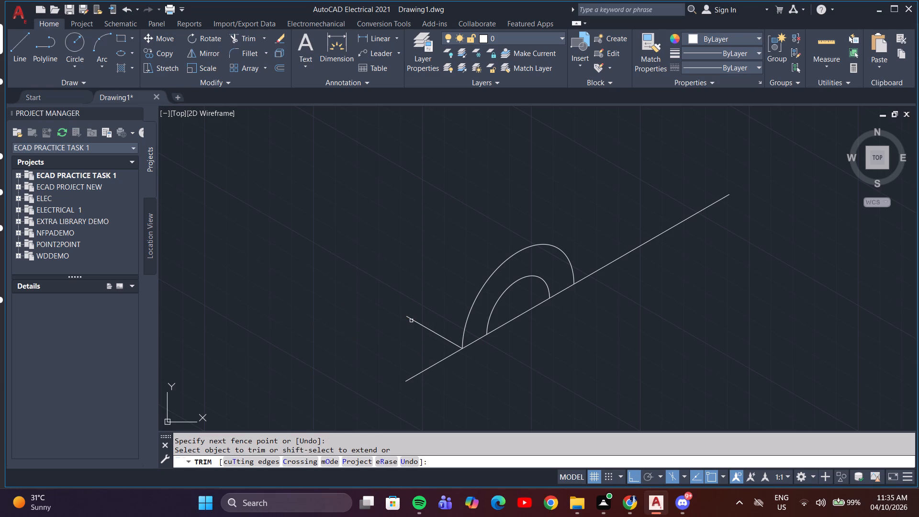
pyautogui.moveTo(454, 303); pyautogui.dragTo(425, 352)
pyautogui.press('Escape')
pyautogui.press('space')
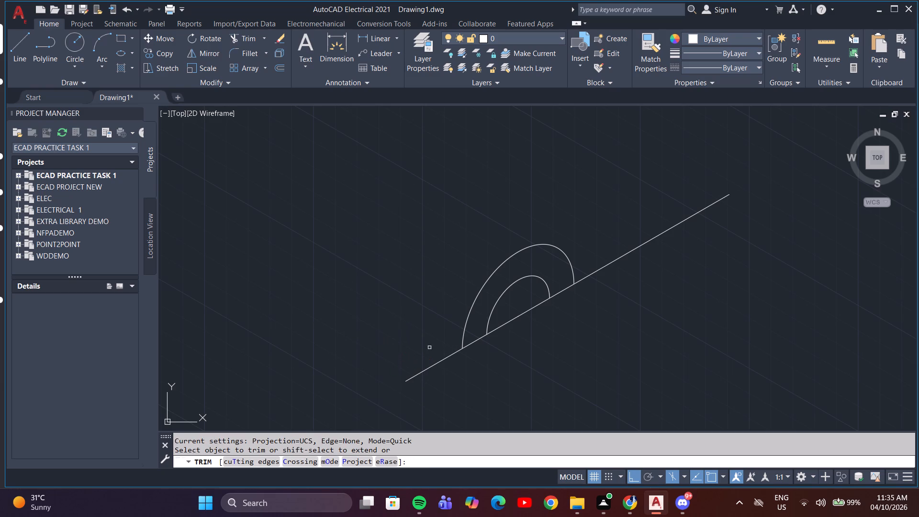
pyautogui.press('Escape')
# Copy the outer half isocircle 64 mm along 150°, using its lower end on the 30° line as base point.
pyautogui.press('m')
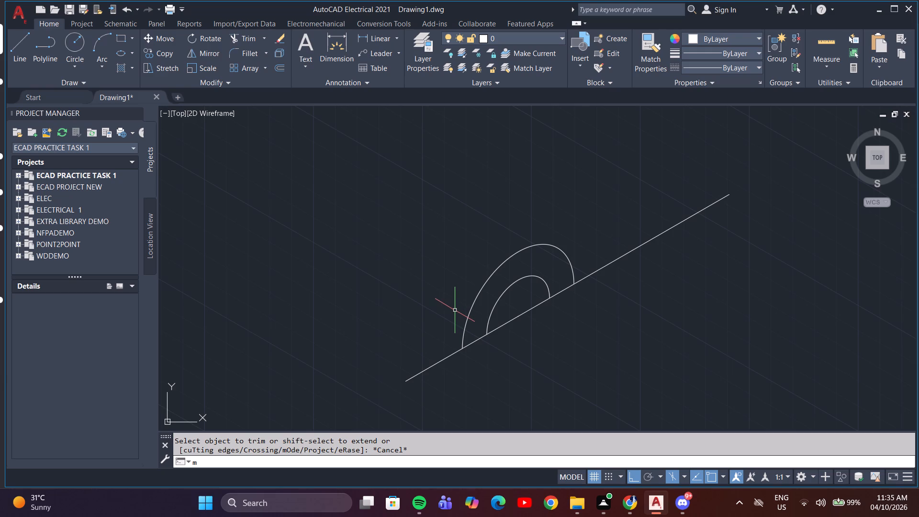
pyautogui.press('Escape')
pyautogui.press('c')
pyautogui.press('o')
pyautogui.press('Return')
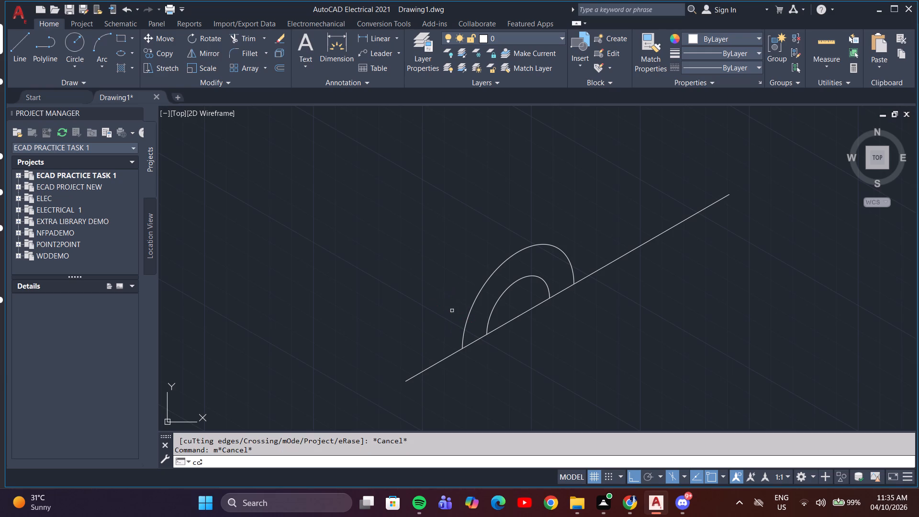
pyautogui.click(474, 302)
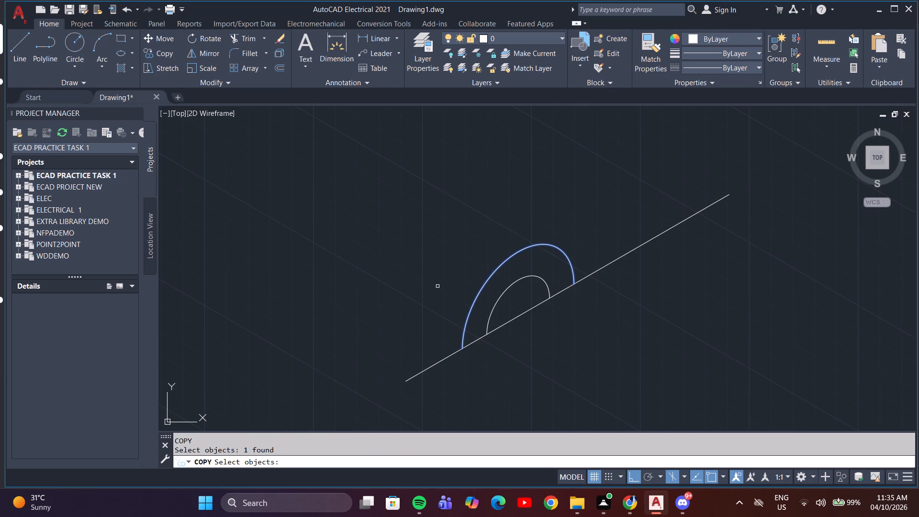
pyautogui.press('Return')
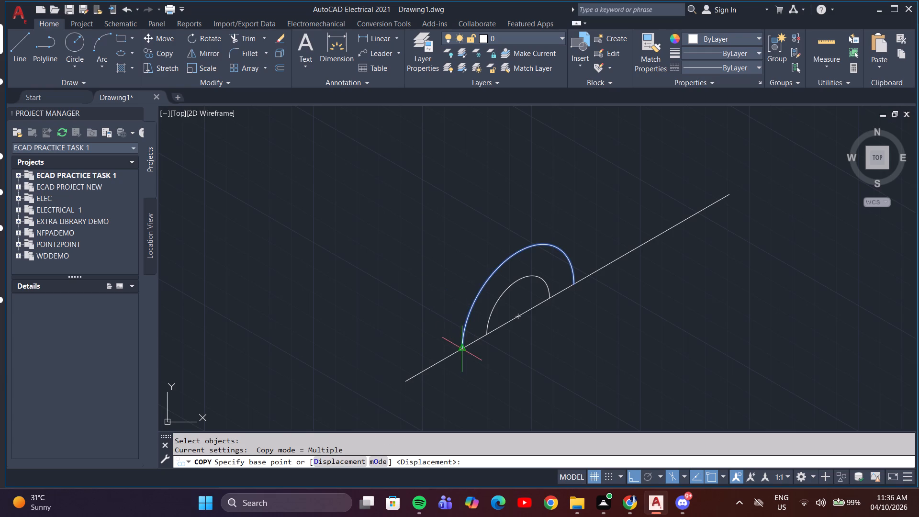
pyautogui.click(460, 348)
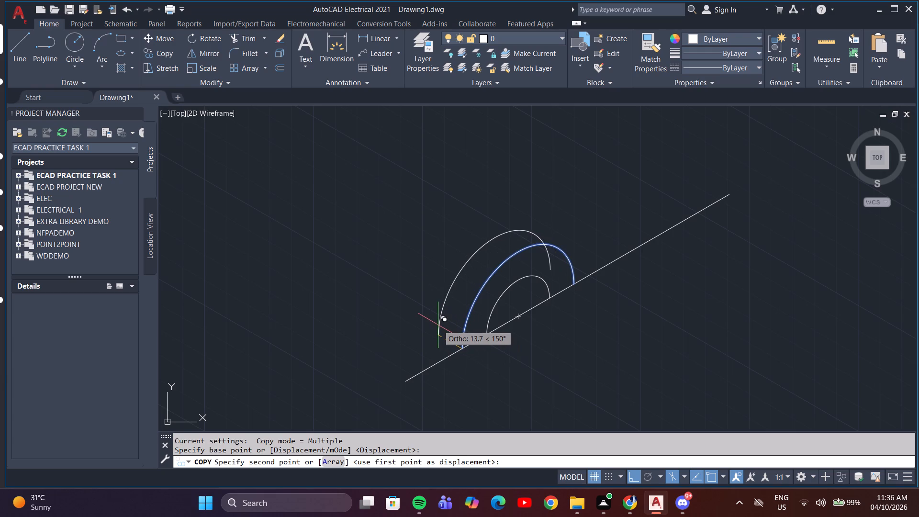
pyautogui.press('3')
pyautogui.press('BackSpace')
pyautogui.write('64')
pyautogui.press('Return')
pyautogui.press('Escape')
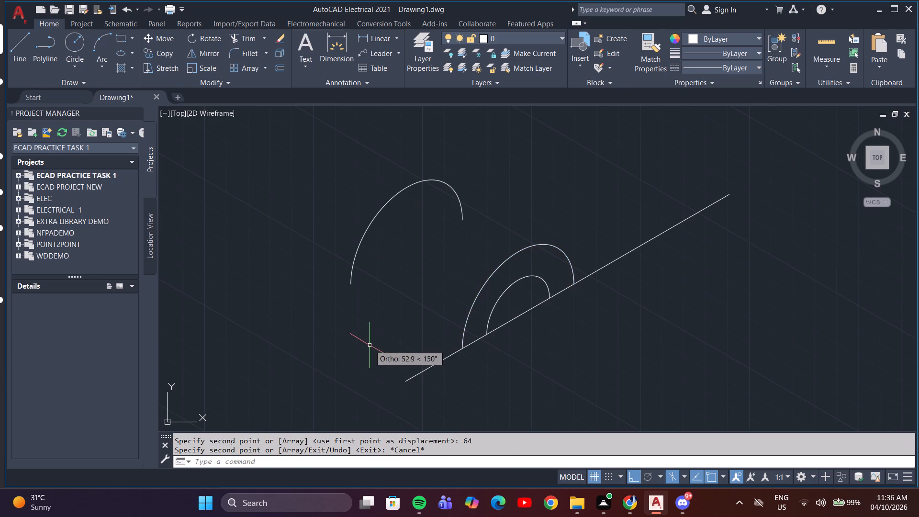
# Draw a line at 150° connecting the lower end of the outer front arc to the lower end of the rear arc.
pyautogui.click(23, 47)
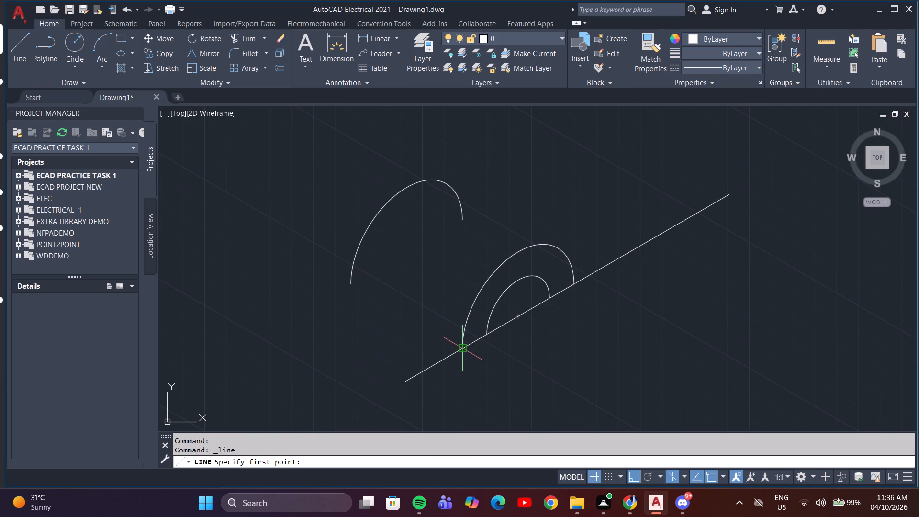
pyautogui.click(463, 348)
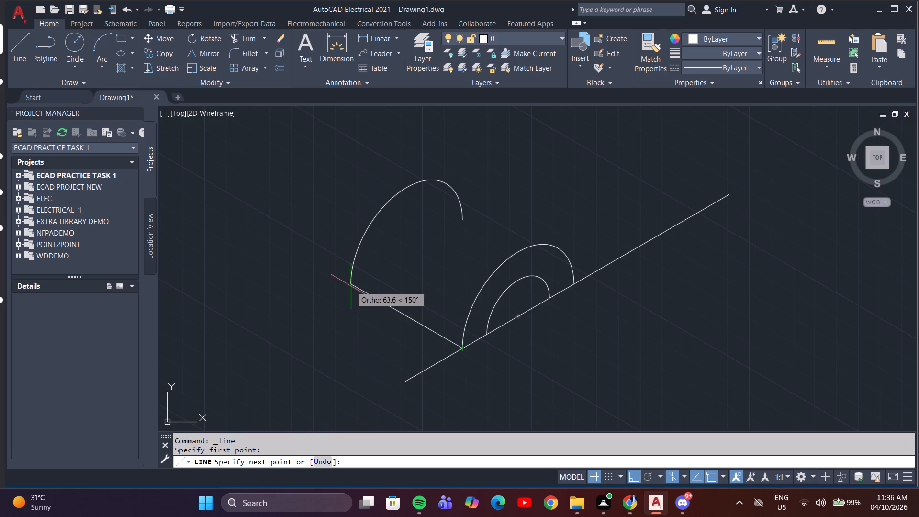
pyautogui.click(350, 286)
pyautogui.press('space')
# Draw an upper edge line about 67 mm long at 150° from the crown of the outer front arc to the rear arc.
pyautogui.press('space')
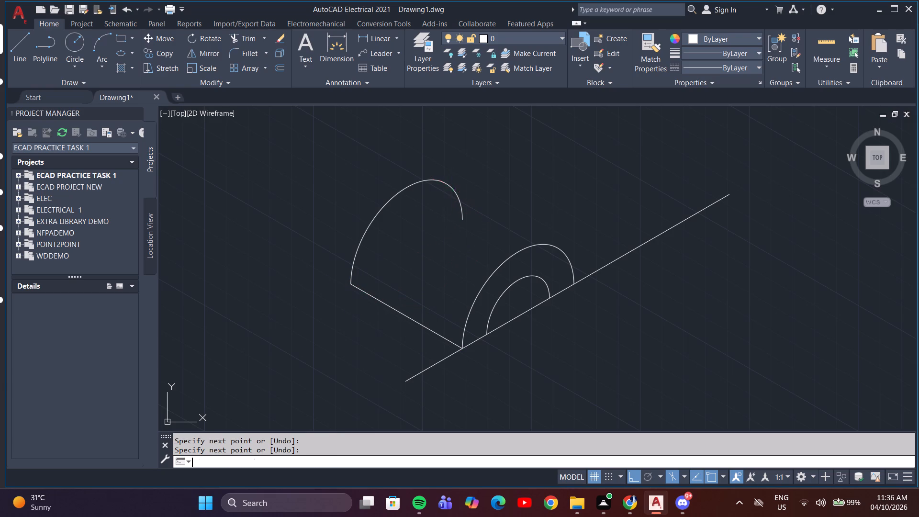
pyautogui.click(554, 245)
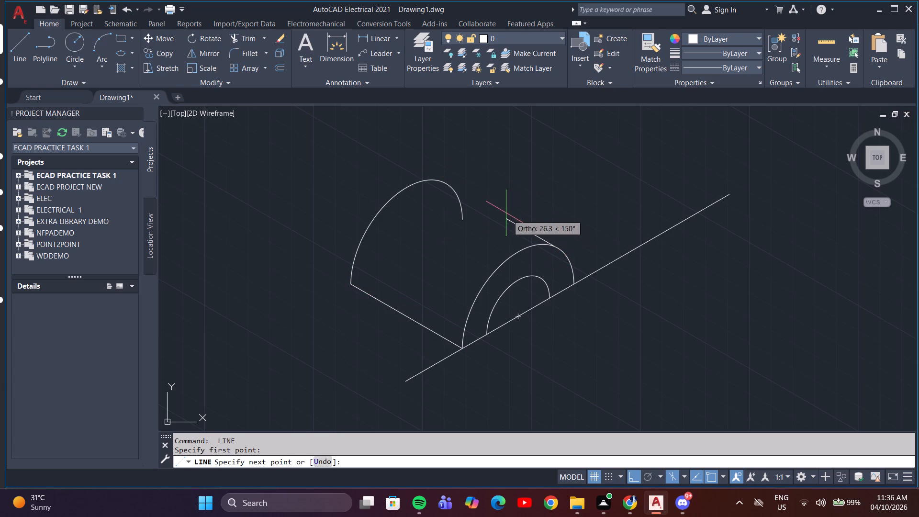
pyautogui.scroll(4, 438, 182)
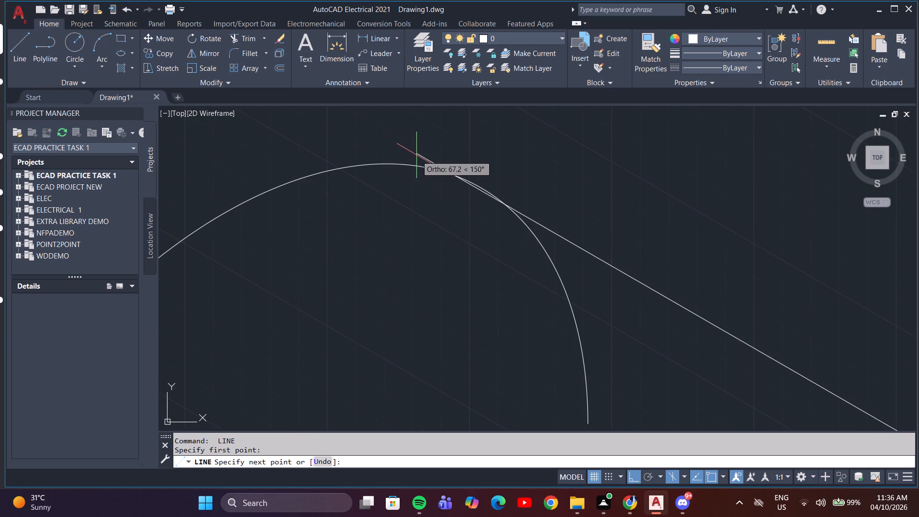
pyautogui.click(416, 155)
pyautogui.scroll(-4, 423, 168)
pyautogui.press('Escape')
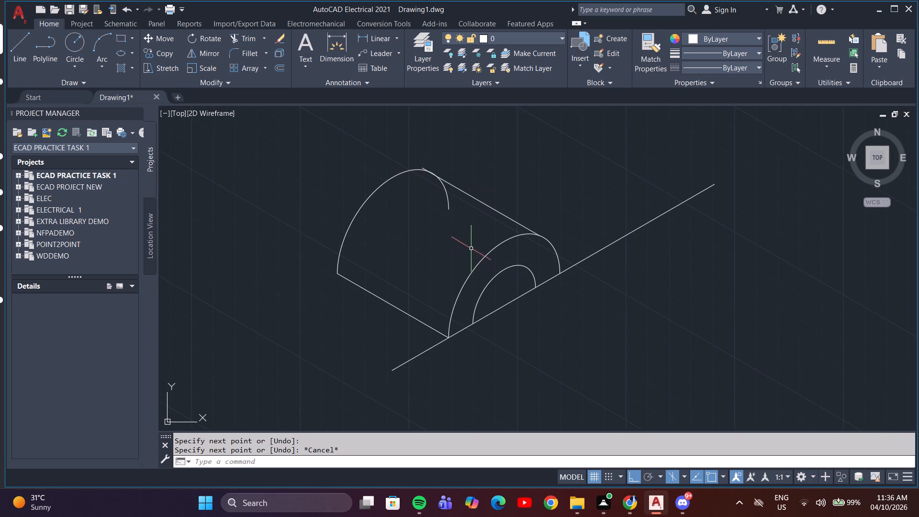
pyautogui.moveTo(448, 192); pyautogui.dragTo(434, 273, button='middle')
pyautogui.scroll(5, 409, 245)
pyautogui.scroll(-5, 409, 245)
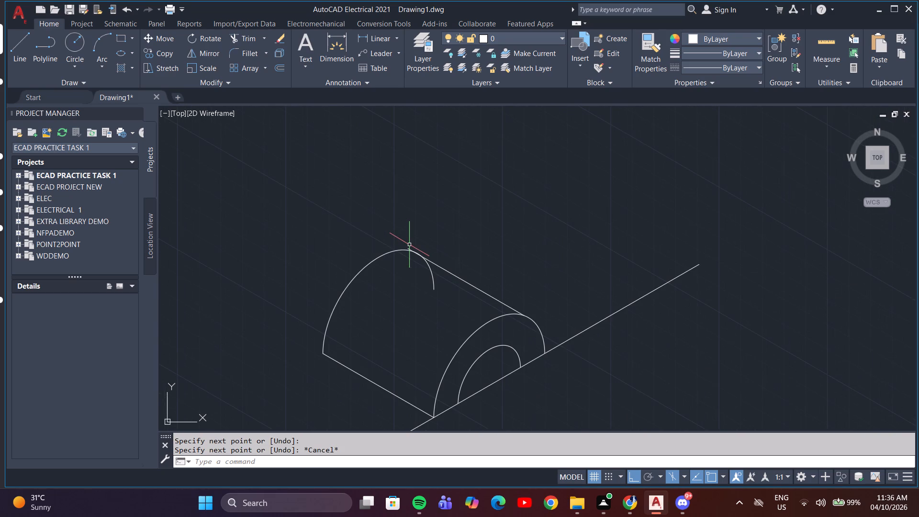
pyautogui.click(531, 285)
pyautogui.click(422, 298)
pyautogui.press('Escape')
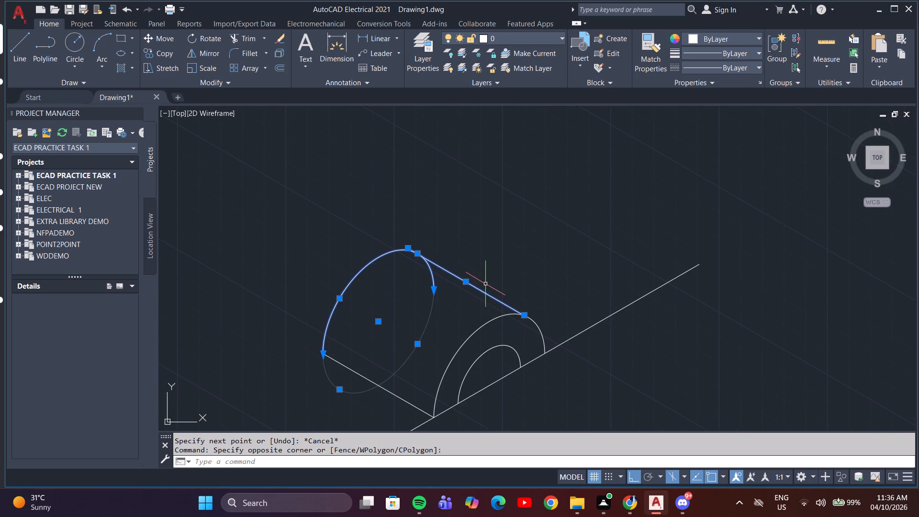
# Erase the upper edge line joining the crowns of the outer front arc and the rear arc.
pyautogui.moveTo(494, 277); pyautogui.dragTo(491, 283)
pyautogui.click(463, 295)
pyautogui.press('Delete')
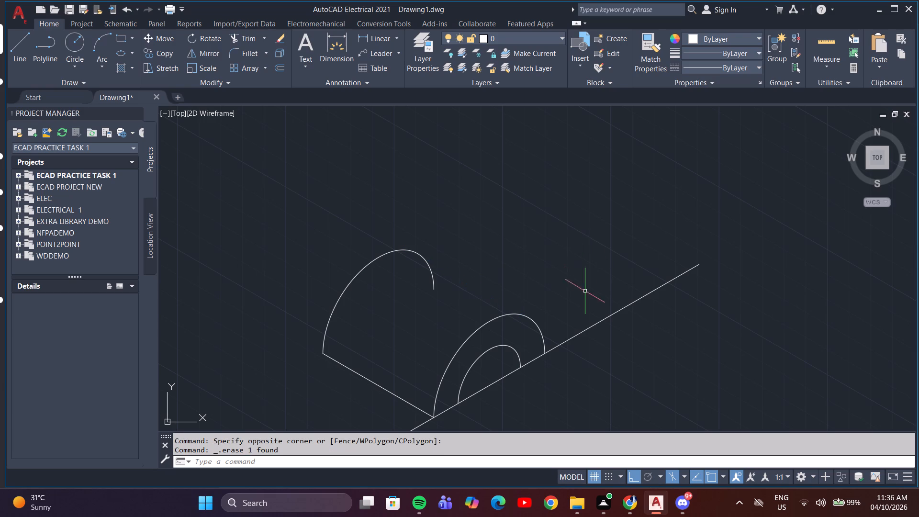
pyautogui.press('space')
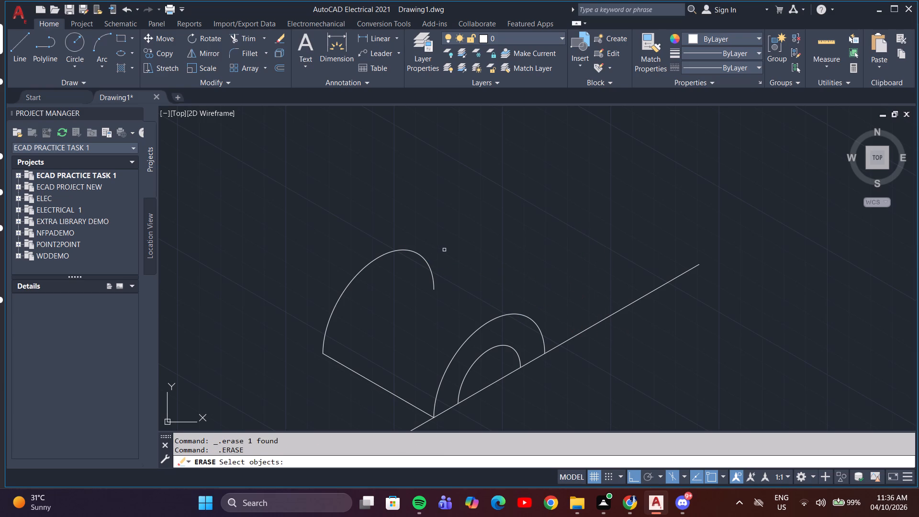
pyautogui.press('Escape')
# Draw a new upper edge line along the 150° isometric direction from the rear arc's crown to the outer front arc's crown.
pyautogui.press('l')
pyautogui.press('Return')
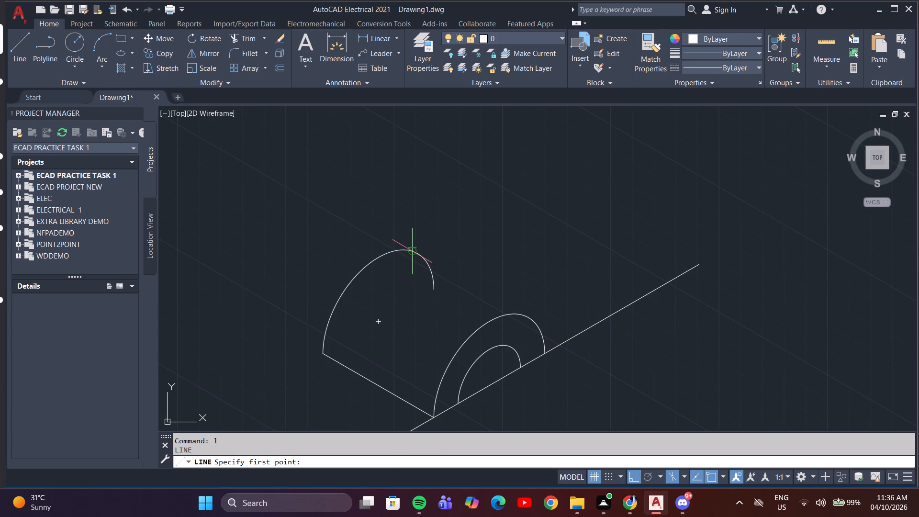
pyautogui.click(414, 253)
pyautogui.scroll(-1, 519, 318)
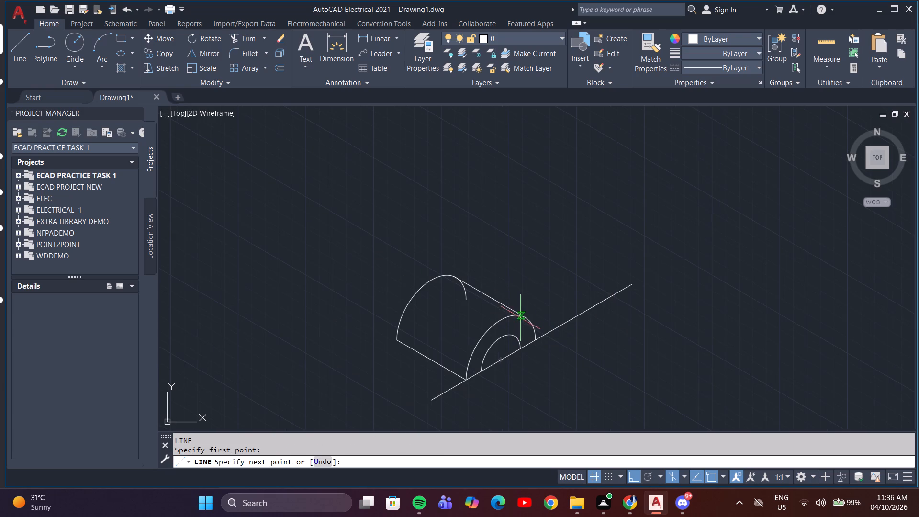
pyautogui.scroll(3, 527, 321)
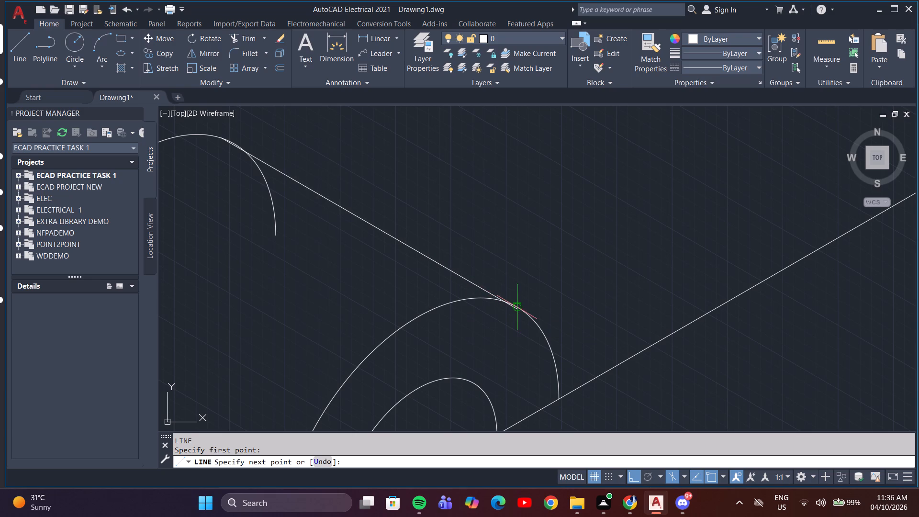
pyautogui.click(520, 310)
pyautogui.scroll(-3, 551, 295)
pyautogui.press('Escape')
# Trim the rear arc beyond the upper edge line, including the small remaining piece bulging above that line.
pyautogui.scroll(-2, 549, 297)
pyautogui.moveTo(516, 292); pyautogui.dragTo(516, 291, button='middle')
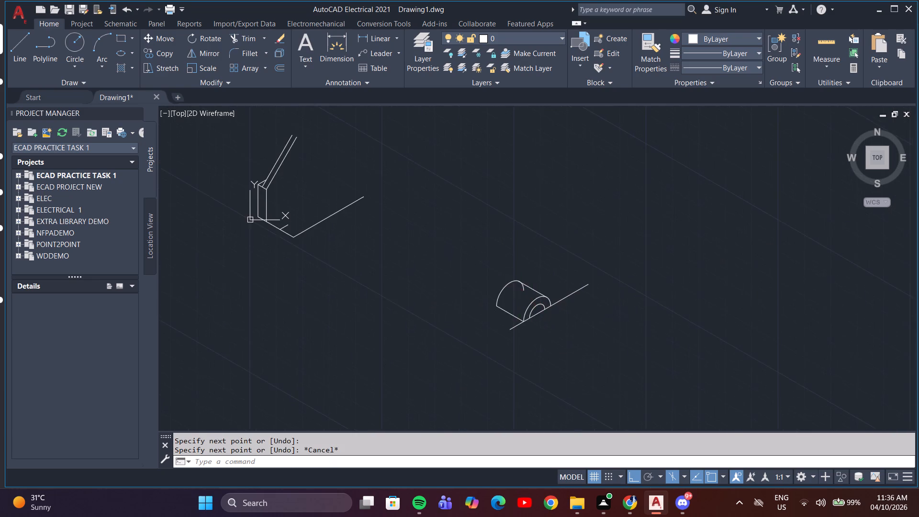
pyautogui.moveTo(516, 291); pyautogui.dragTo(519, 266, button='middle')
pyautogui.scroll(6, 519, 268)
pyautogui.scroll(-3, 525, 266)
pyautogui.moveTo(533, 272); pyautogui.dragTo(453, 343, button='middle')
pyautogui.press('t')
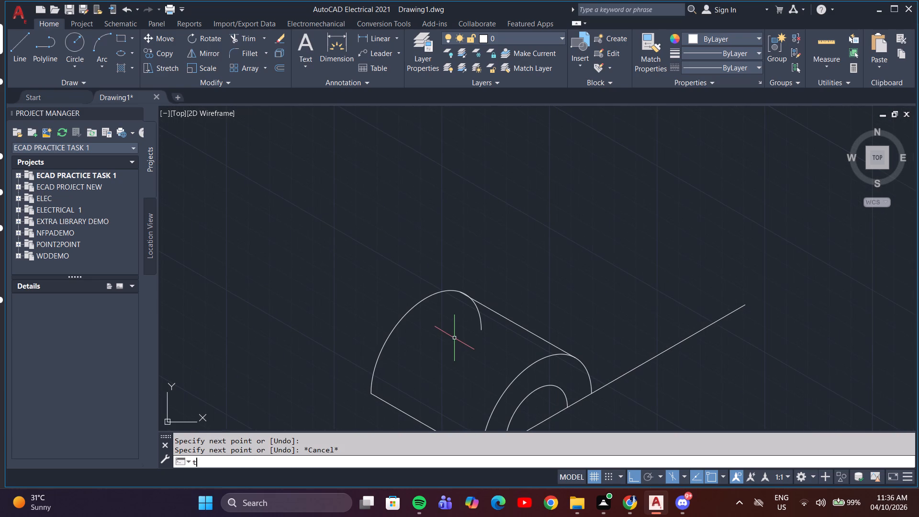
pyautogui.press('r')
pyautogui.press('Return')
pyautogui.moveTo(493, 329); pyautogui.dragTo(465, 326)
pyautogui.scroll(-3, 464, 329)
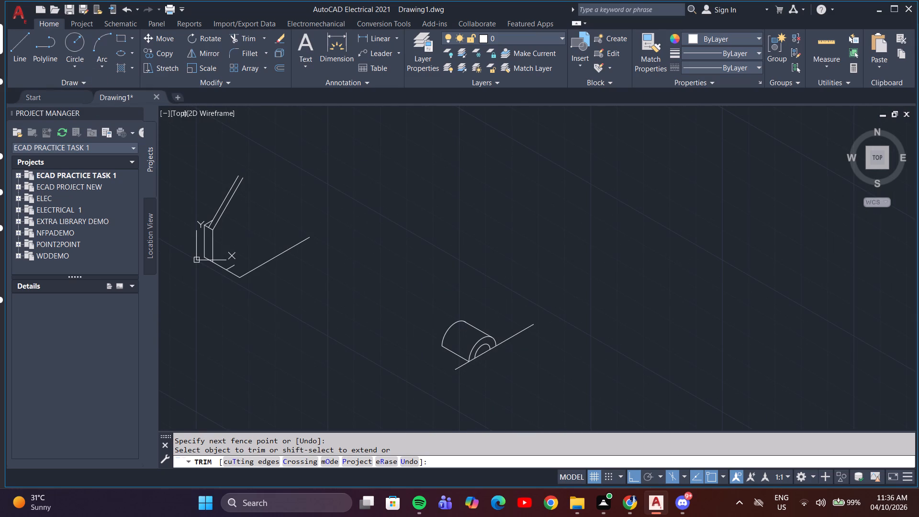
pyautogui.scroll(3, 450, 361)
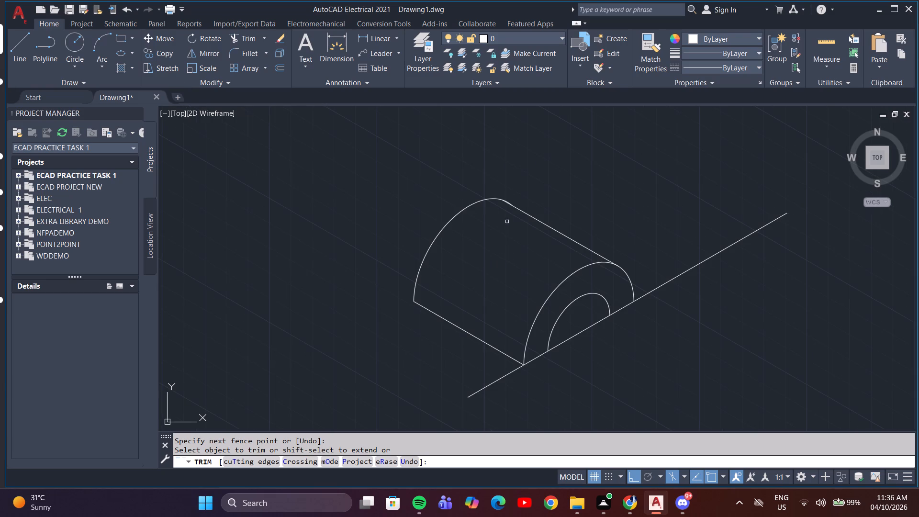
pyautogui.scroll(5, 510, 208)
pyautogui.moveTo(509, 194); pyautogui.dragTo(485, 265, button='middle')
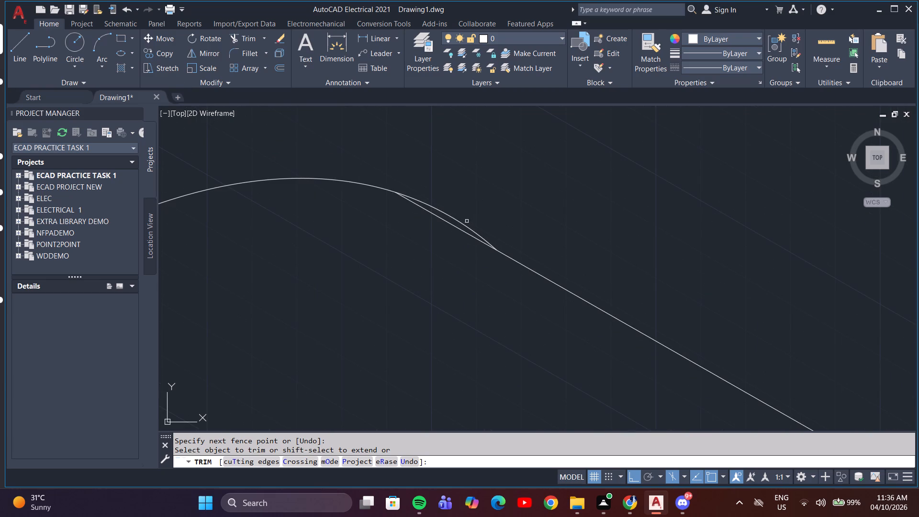
pyautogui.click(463, 223)
pyautogui.scroll(-6, 469, 221)
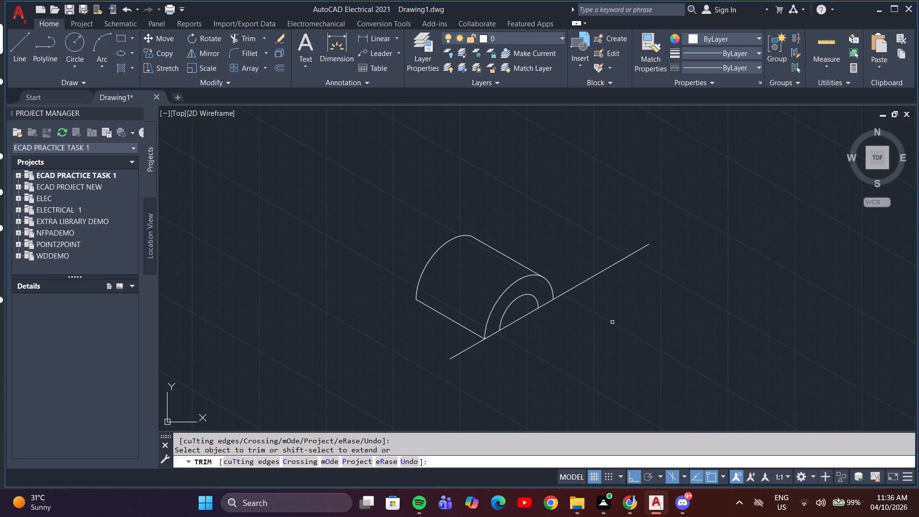
# Trim the 30° base line outside the outer front arc and across the inner arc's opening, leaving only the two short end edges.
pyautogui.moveTo(613, 323); pyautogui.dragTo(529, 351, button='middle')
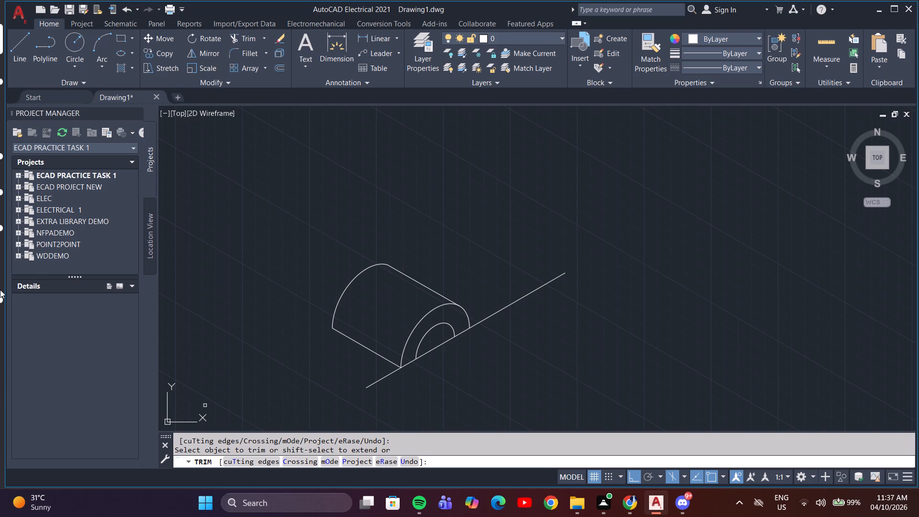
pyautogui.moveTo(381, 380); pyautogui.dragTo(454, 356)
pyautogui.moveTo(428, 341); pyautogui.dragTo(451, 359)
pyautogui.moveTo(501, 302); pyautogui.dragTo(518, 322)
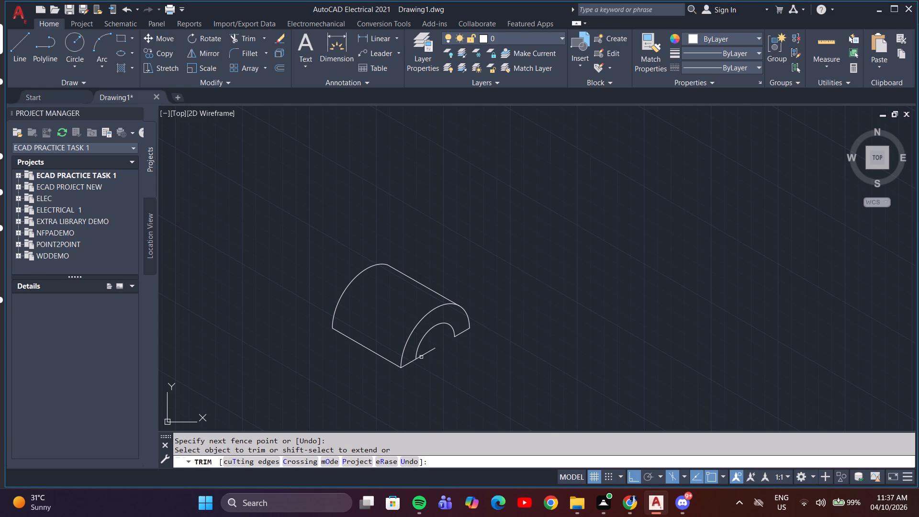
pyautogui.click(424, 355)
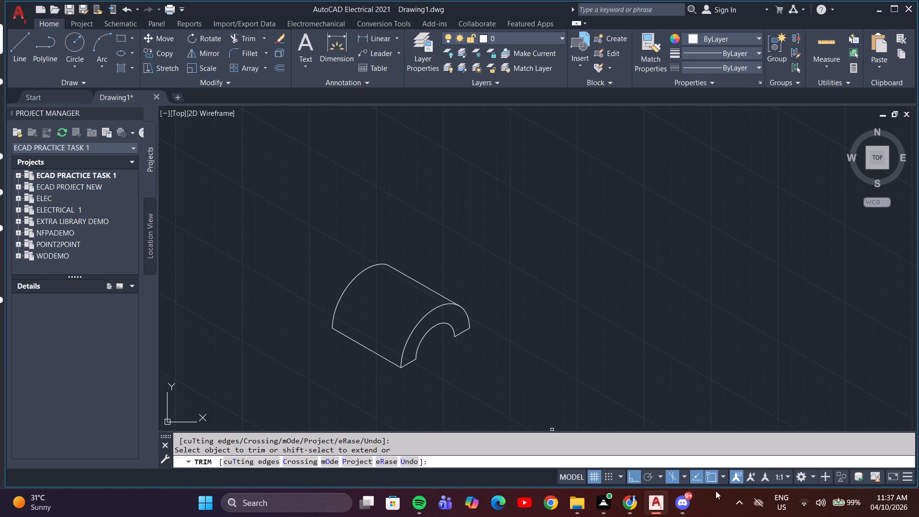
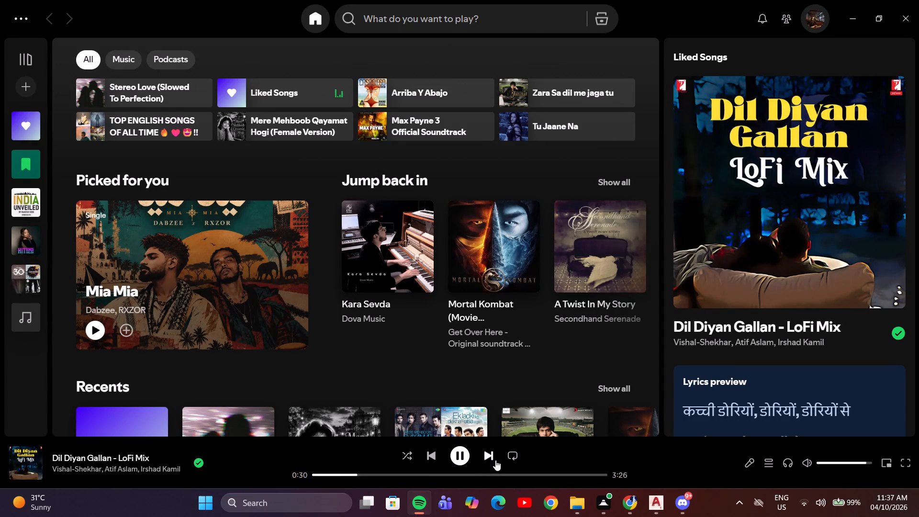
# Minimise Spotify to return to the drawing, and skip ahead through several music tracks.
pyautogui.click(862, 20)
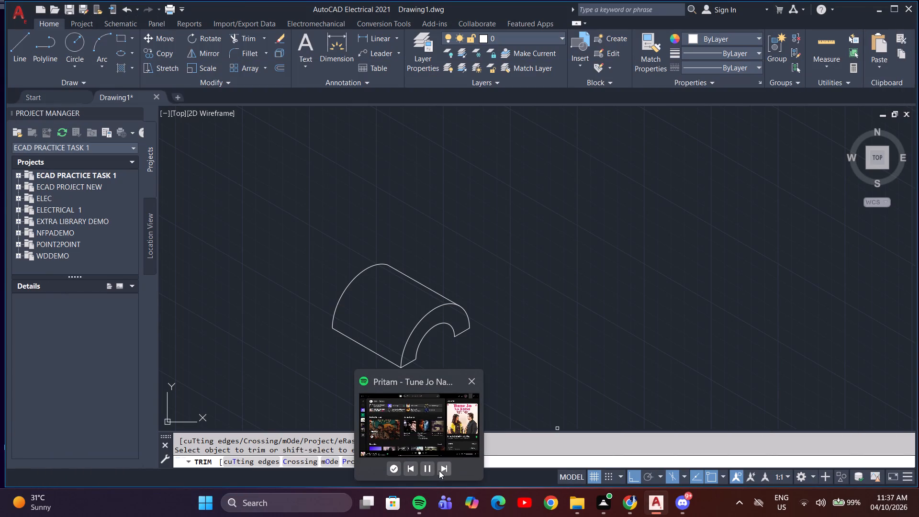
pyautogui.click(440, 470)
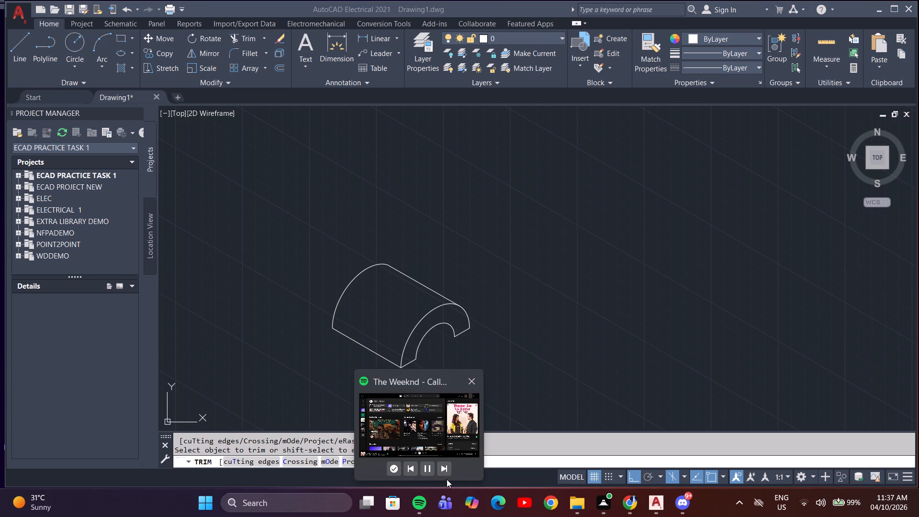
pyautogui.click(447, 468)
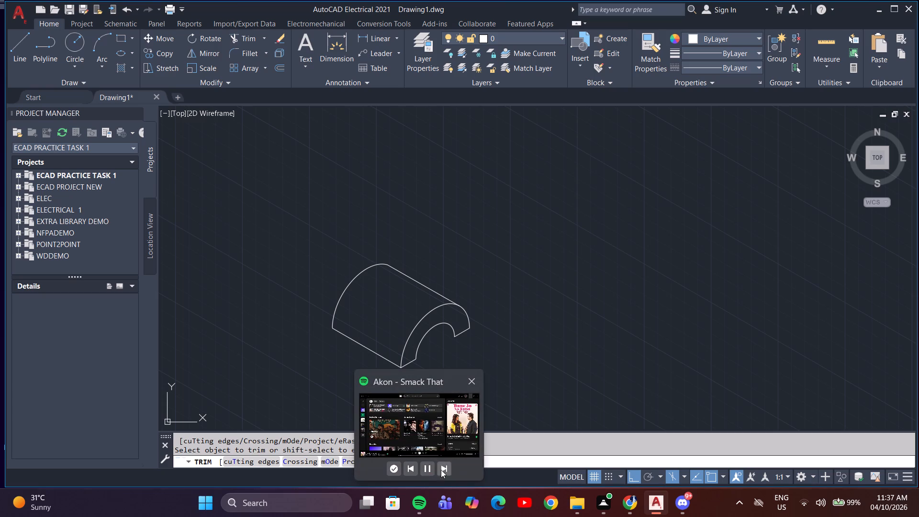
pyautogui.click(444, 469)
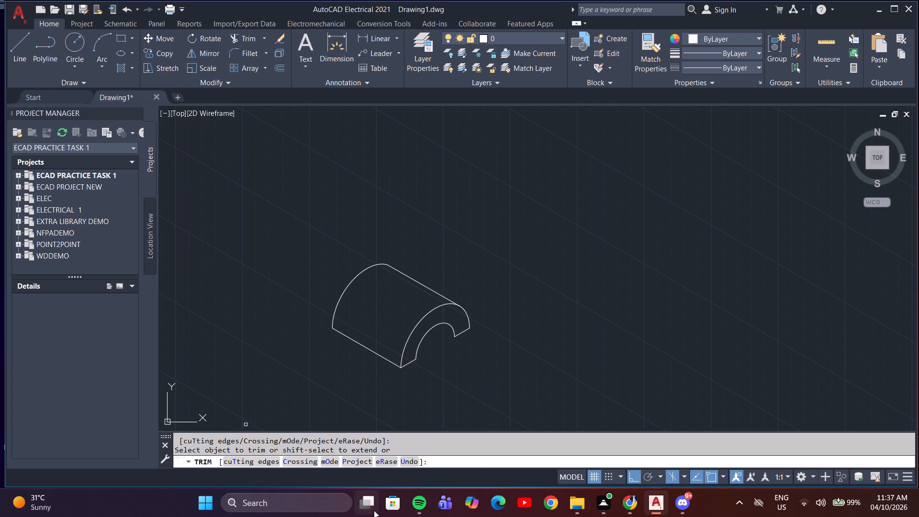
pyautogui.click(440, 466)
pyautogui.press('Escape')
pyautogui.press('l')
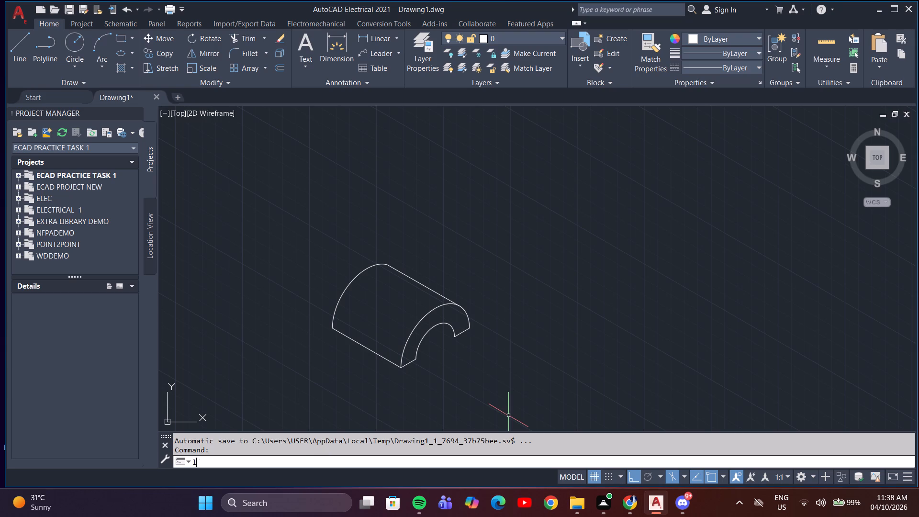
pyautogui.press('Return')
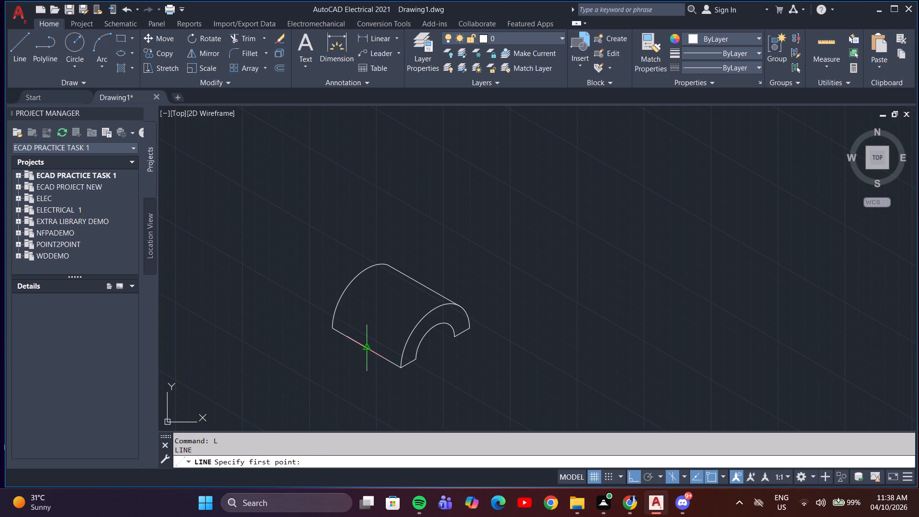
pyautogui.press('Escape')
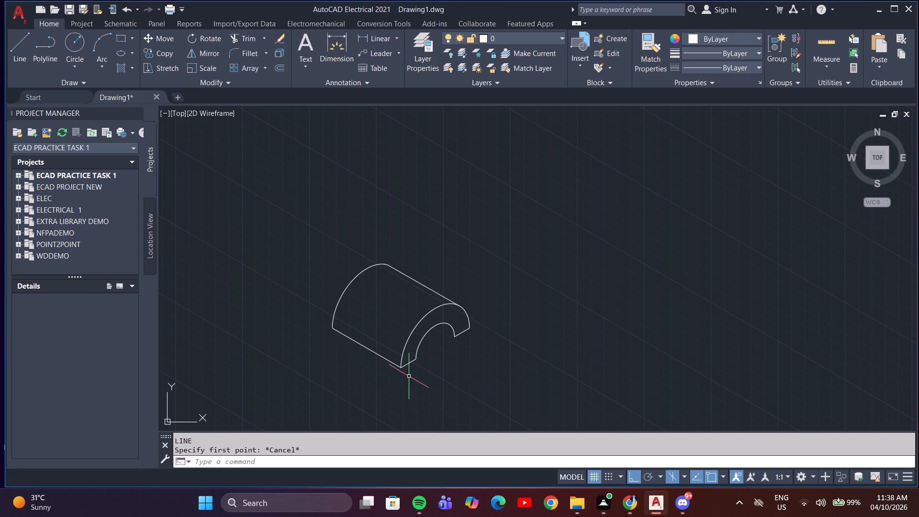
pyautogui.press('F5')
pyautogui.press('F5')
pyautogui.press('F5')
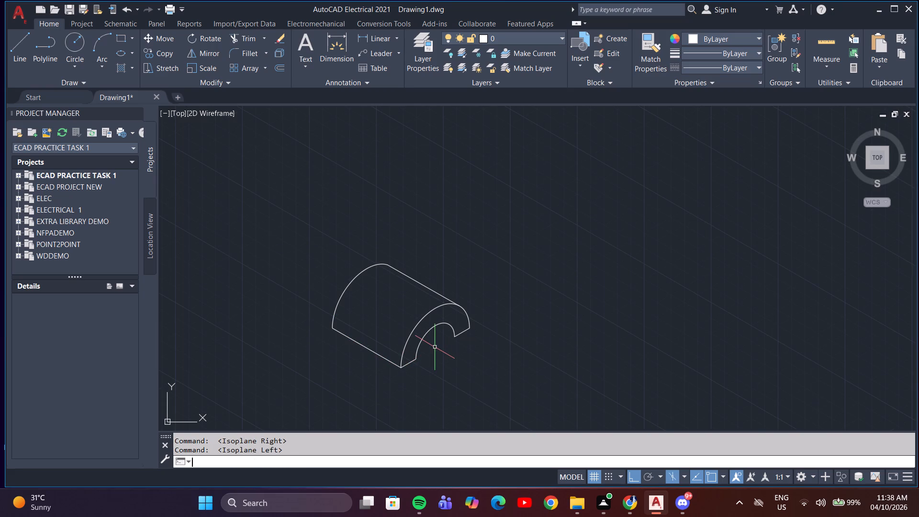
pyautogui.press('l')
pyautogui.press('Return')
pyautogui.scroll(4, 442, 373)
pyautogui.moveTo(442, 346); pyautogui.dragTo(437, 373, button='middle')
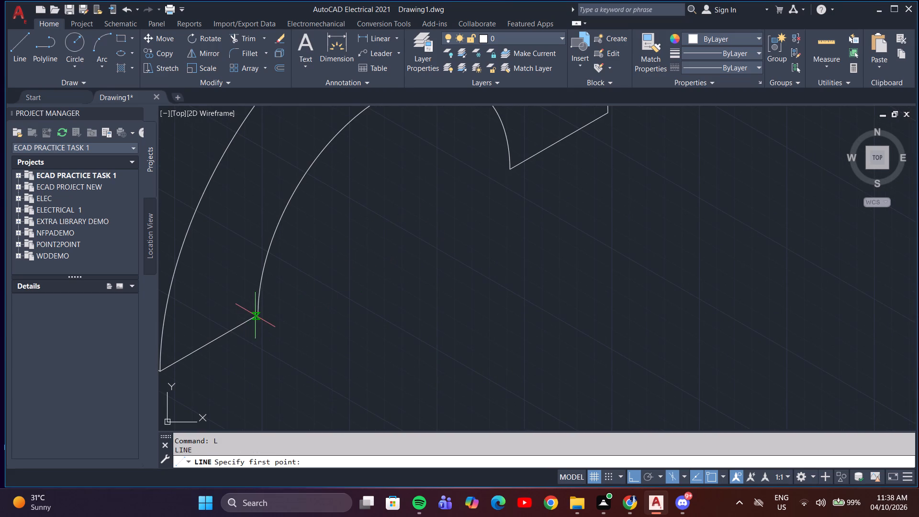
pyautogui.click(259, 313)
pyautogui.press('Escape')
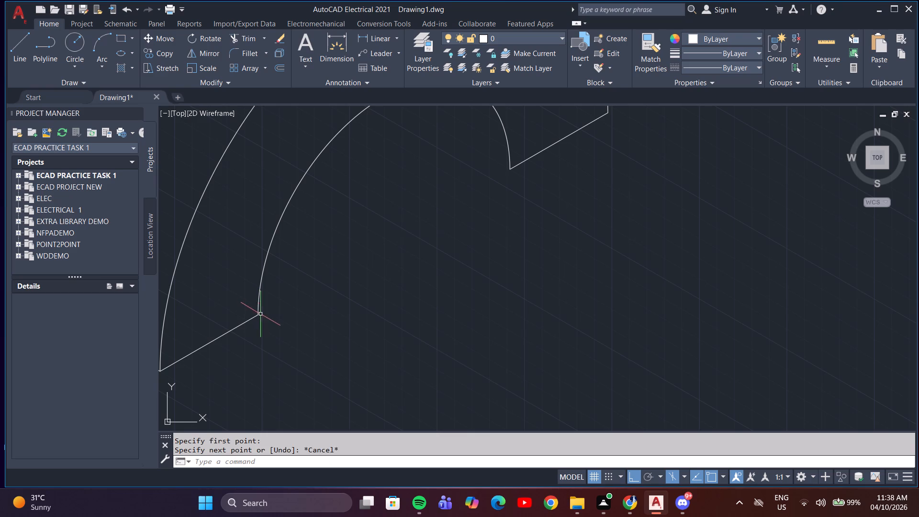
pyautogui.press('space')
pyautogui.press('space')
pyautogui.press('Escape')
# Draw a line from the front arcs' centre along the 150° isometric direction until it meets the rear arc.
pyautogui.scroll(-3, 376, 265)
pyautogui.press('l')
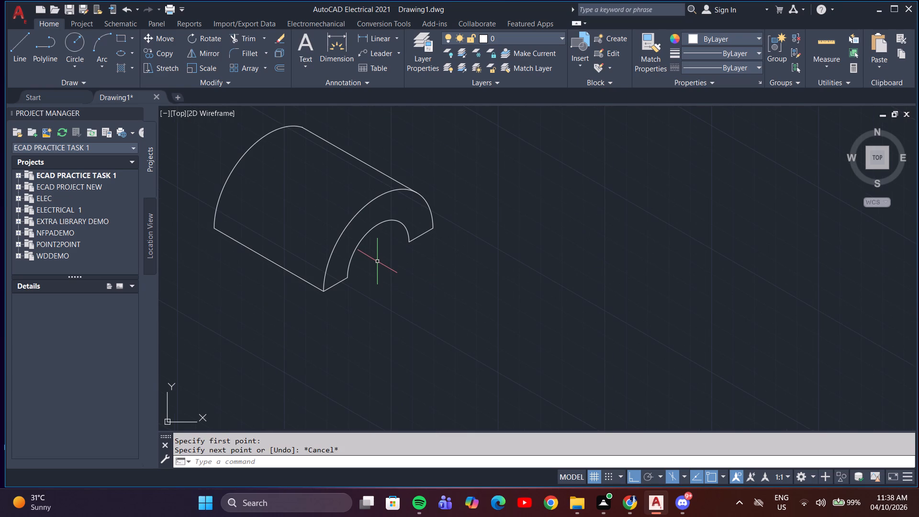
pyautogui.press('Return')
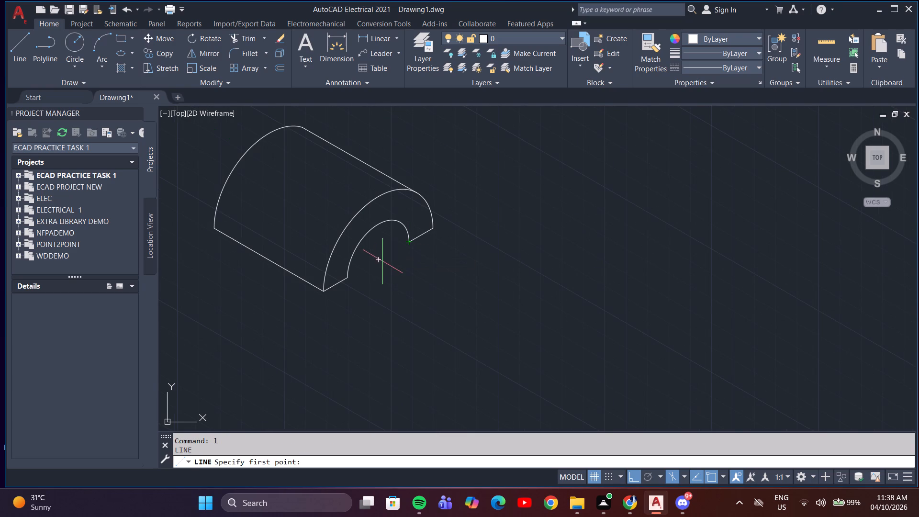
pyautogui.click(380, 258)
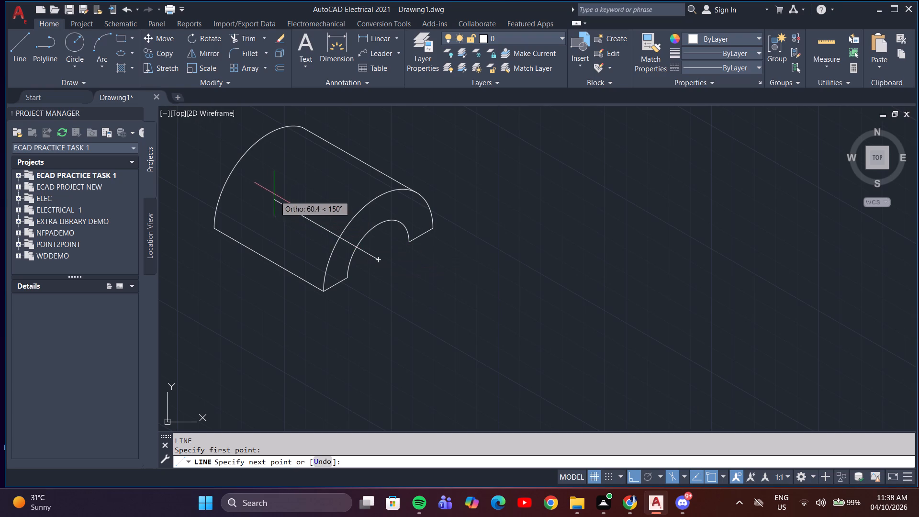
pyautogui.click(232, 174)
pyautogui.press('Escape')
# Draw a 40 mm line from the front arcs' centre along the 210° isometric direction, past the outer arc's lower end.
pyautogui.scroll(-2, 231, 205)
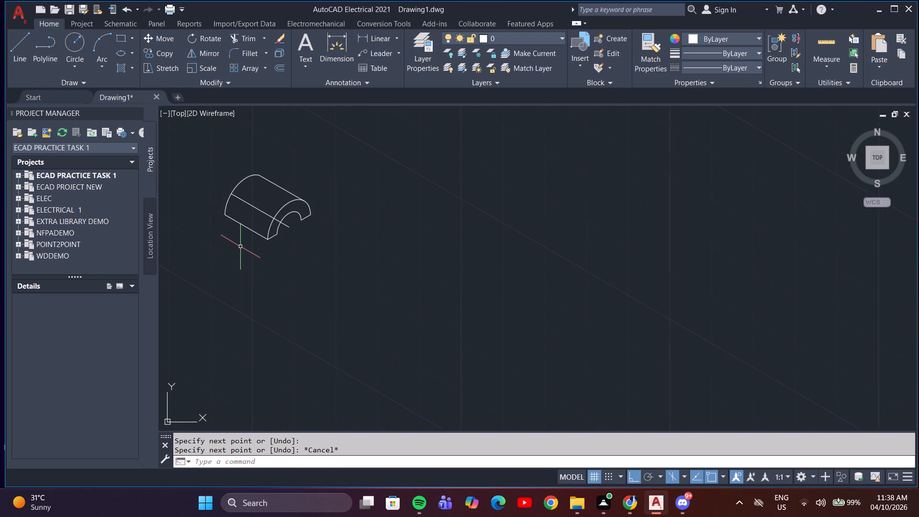
pyautogui.moveTo(242, 248); pyautogui.dragTo(255, 305, button='middle')
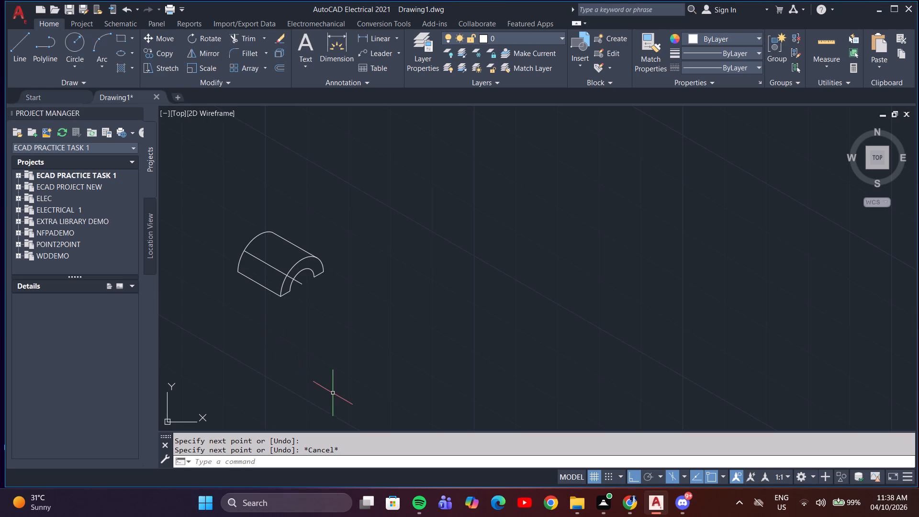
pyautogui.press('4')
pyautogui.press('Return')
pyautogui.scroll(2, 316, 296)
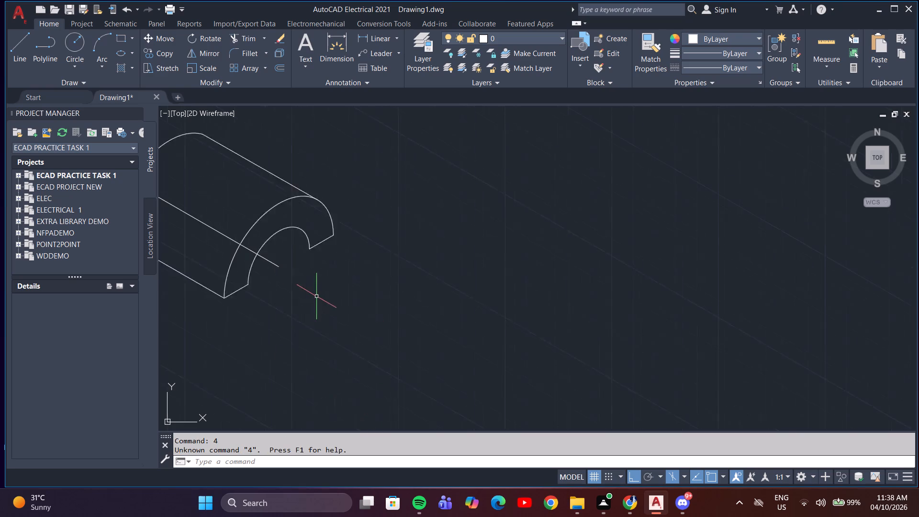
pyautogui.scroll(1, 316, 296)
pyautogui.moveTo(326, 312); pyautogui.dragTo(426, 410, button='middle')
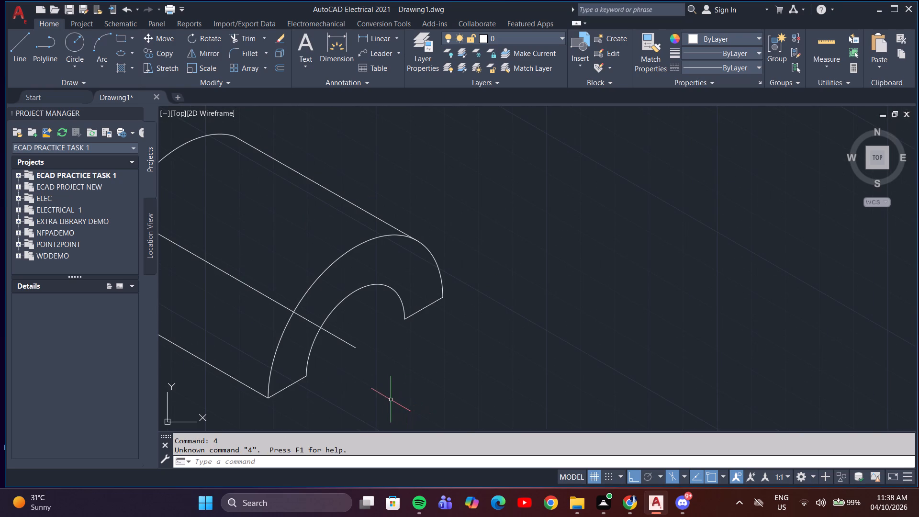
pyautogui.press('Escape')
pyautogui.press('Escape')
pyautogui.press('l')
pyautogui.press('Return')
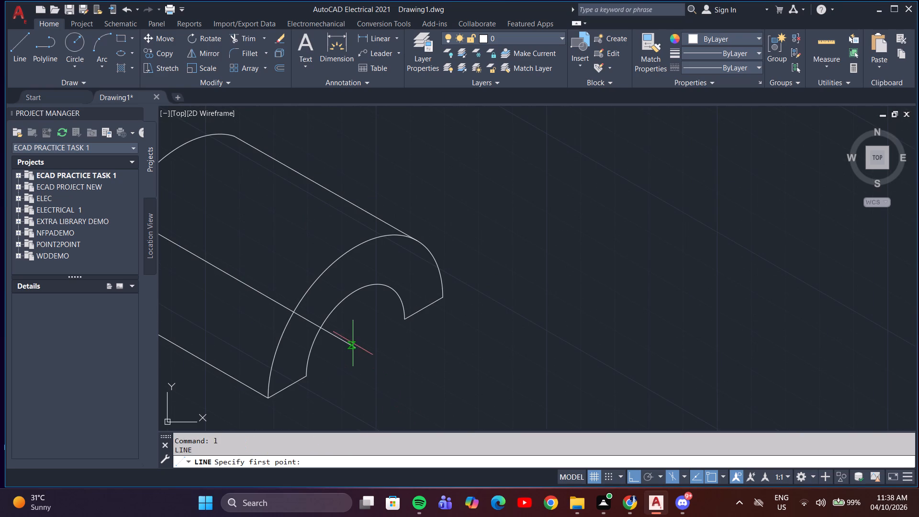
pyautogui.click(354, 349)
pyautogui.press('F5')
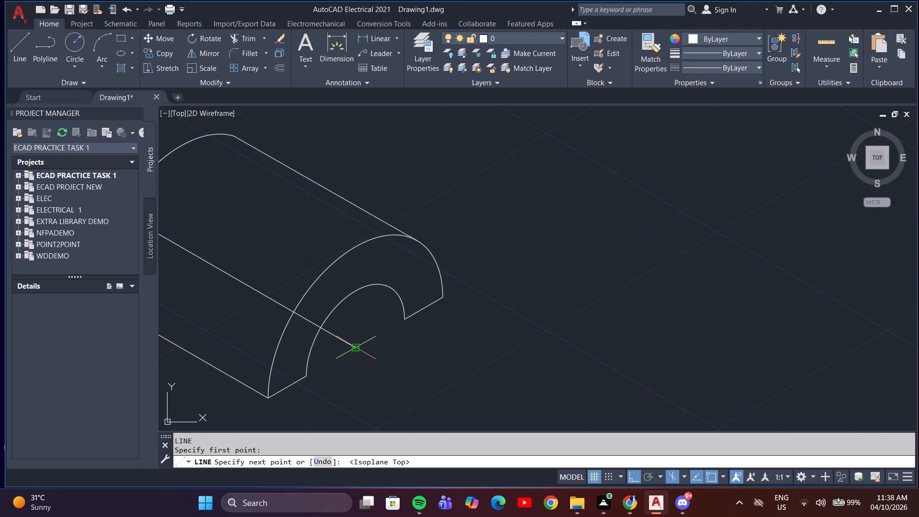
pyautogui.moveTo(292, 389); pyautogui.dragTo(388, 307, button='middle')
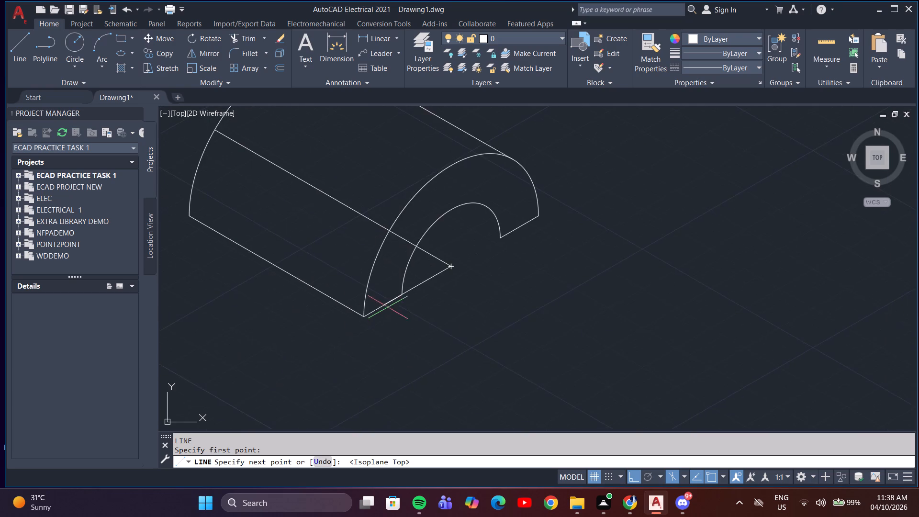
pyautogui.scroll(1, 379, 316)
pyautogui.press('F5')
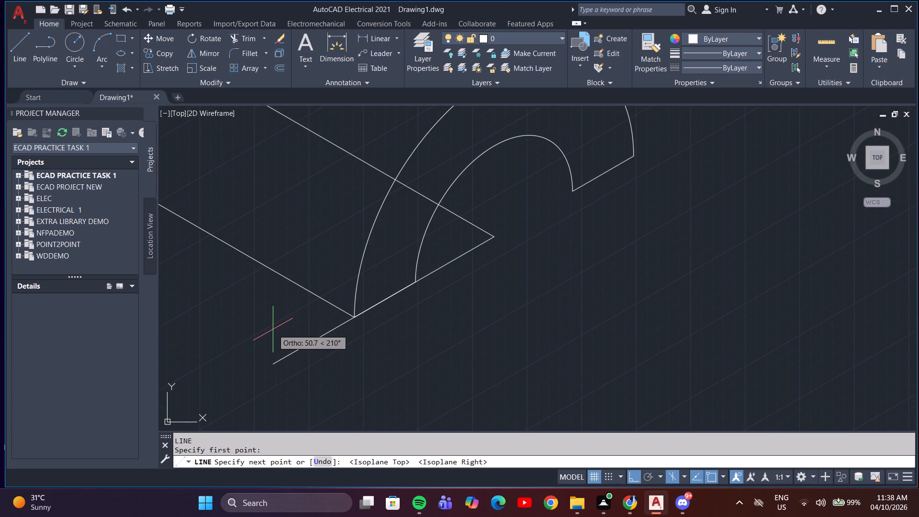
pyautogui.write('40')
pyautogui.press('Return')
pyautogui.press('Escape')
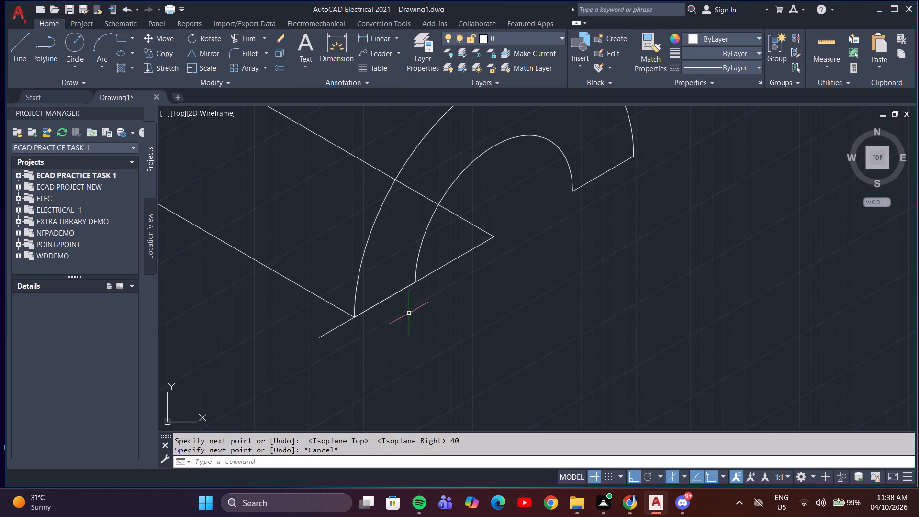
# Draw a 40 mm line from the front arcs' centre in the opposite 30° direction, past the outer arc's other end.
pyautogui.press('space')
pyautogui.click(493, 237)
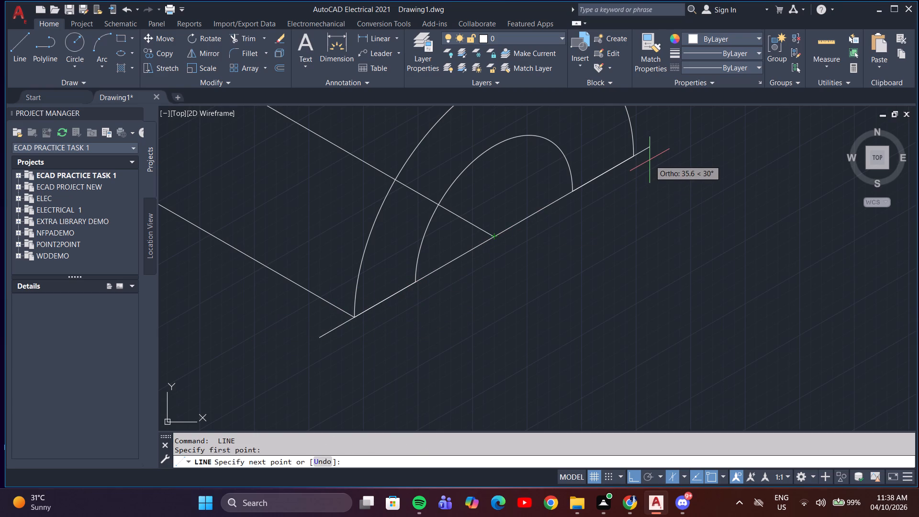
pyautogui.write('40')
pyautogui.press('Return')
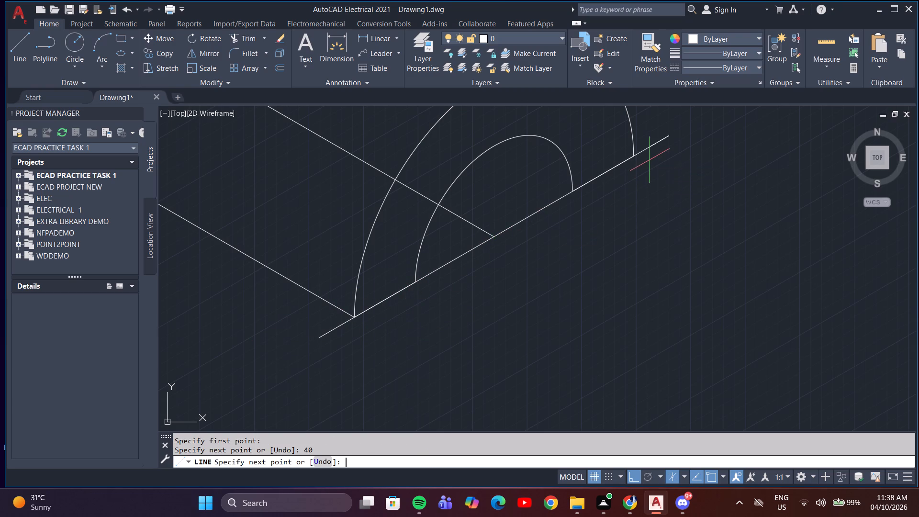
pyautogui.scroll(-2, 653, 159)
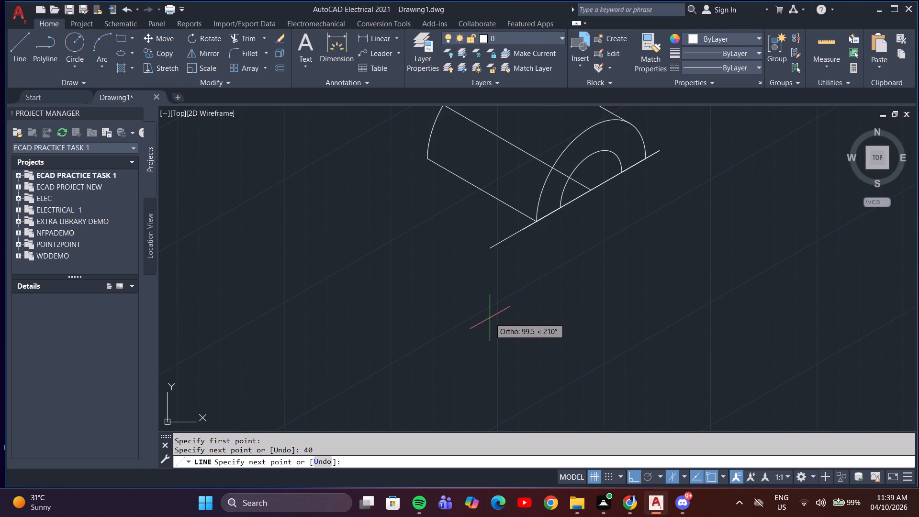
pyautogui.press('l')
pyautogui.press('Return')
pyautogui.press('Escape')
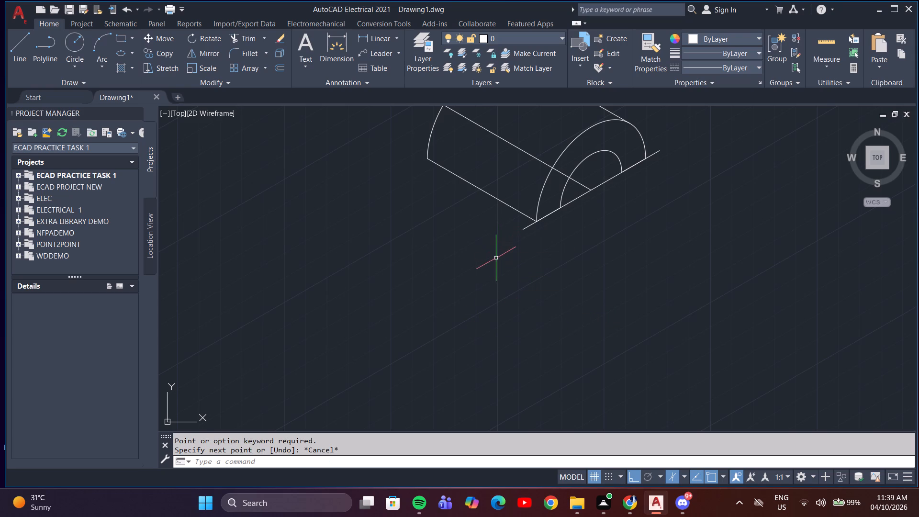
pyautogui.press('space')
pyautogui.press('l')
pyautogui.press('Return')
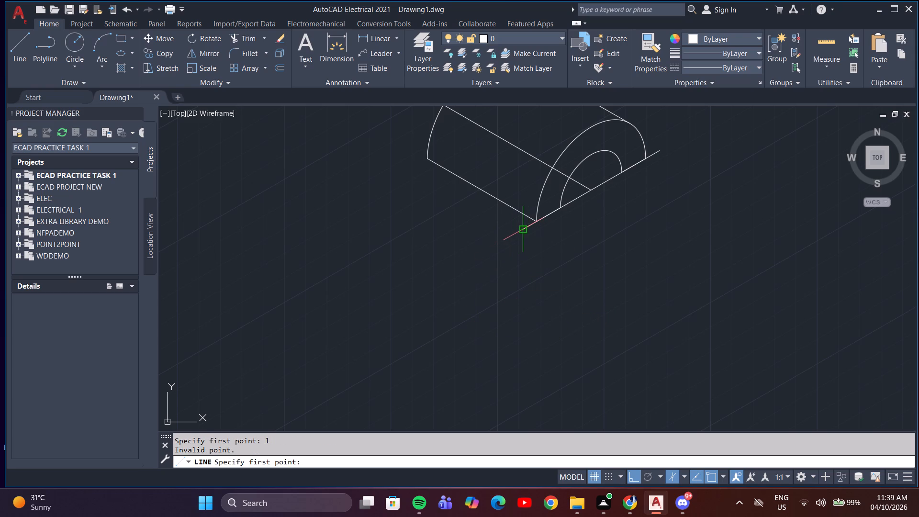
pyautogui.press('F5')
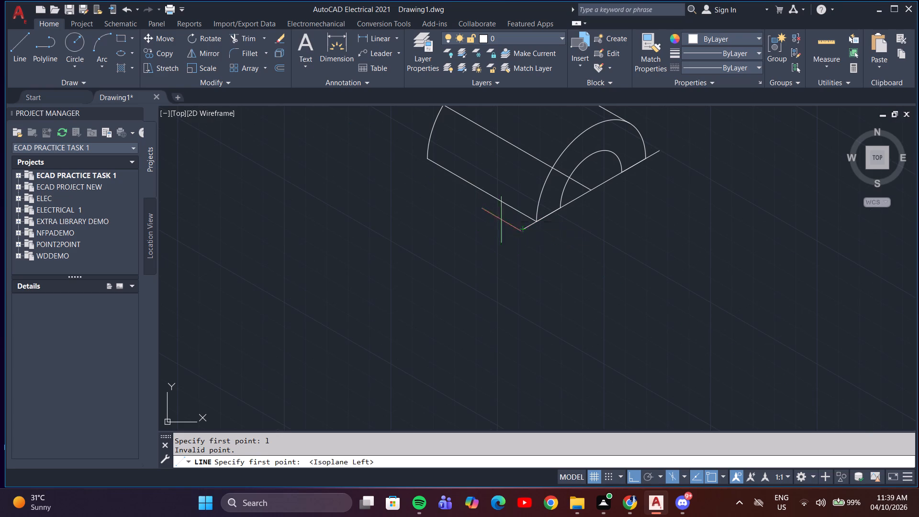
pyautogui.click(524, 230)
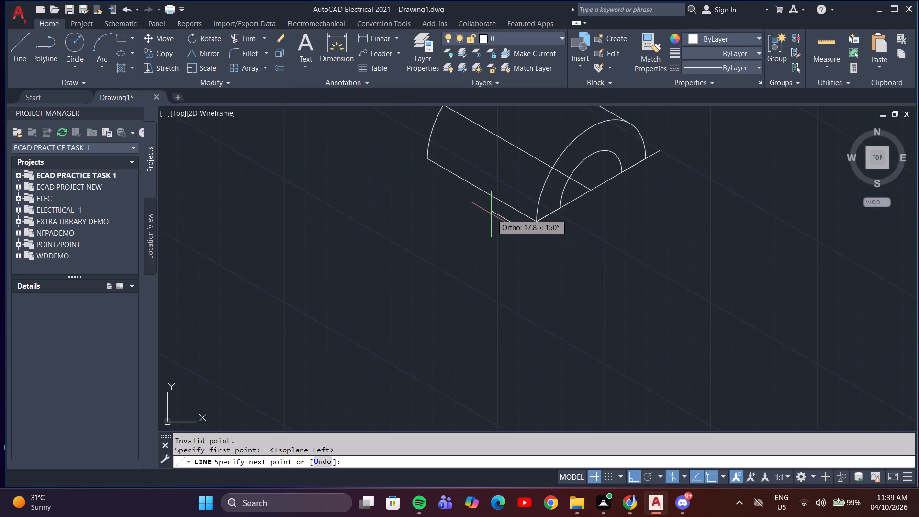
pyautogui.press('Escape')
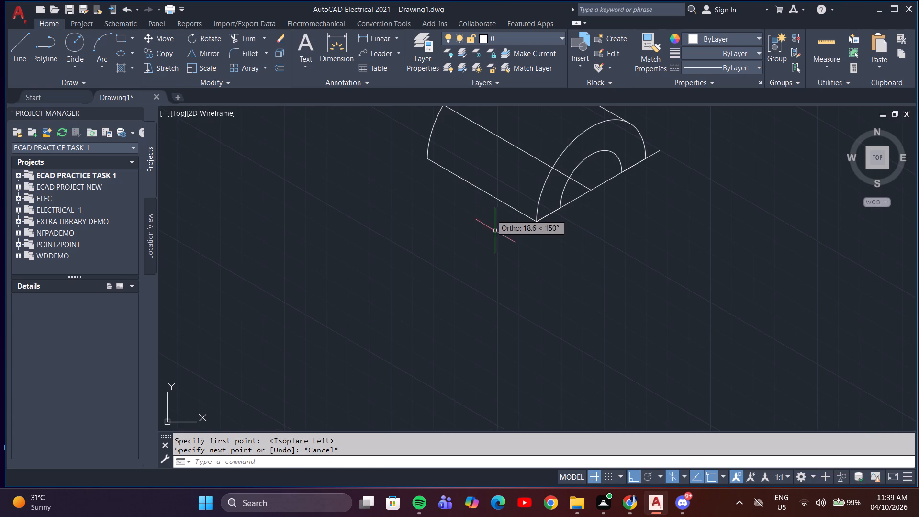
# Draw a freehand-length line from the midpoint of the 150° centre line along the 210° isometric direction, past the half-cylinder's base edge.
pyautogui.click(540, 160)
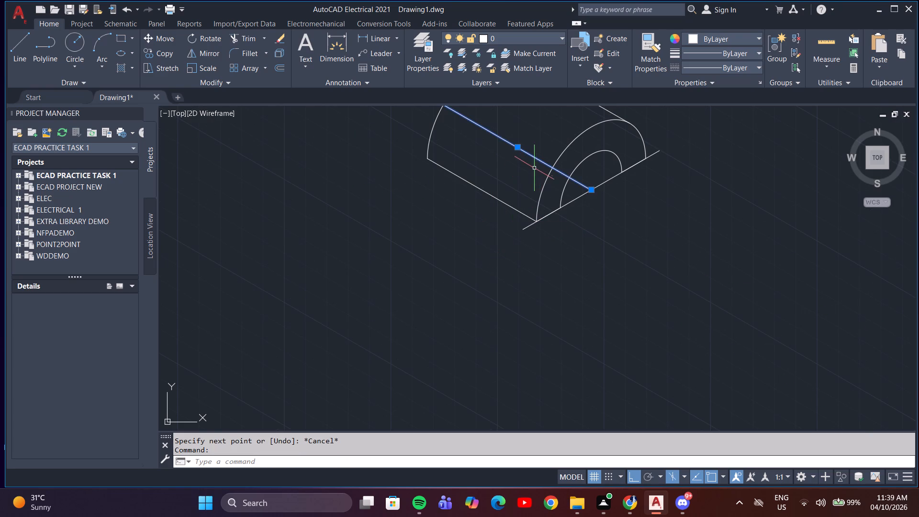
pyautogui.press('l')
pyautogui.press('Return')
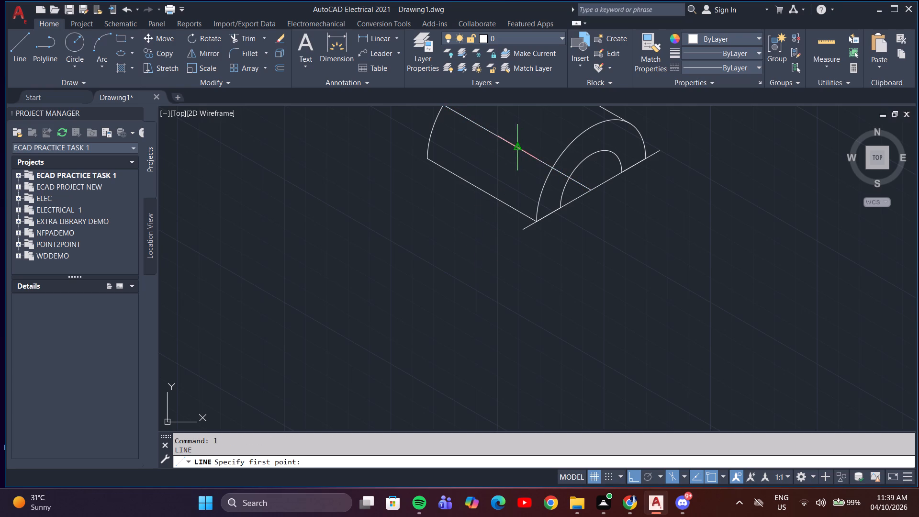
pyautogui.click(518, 147)
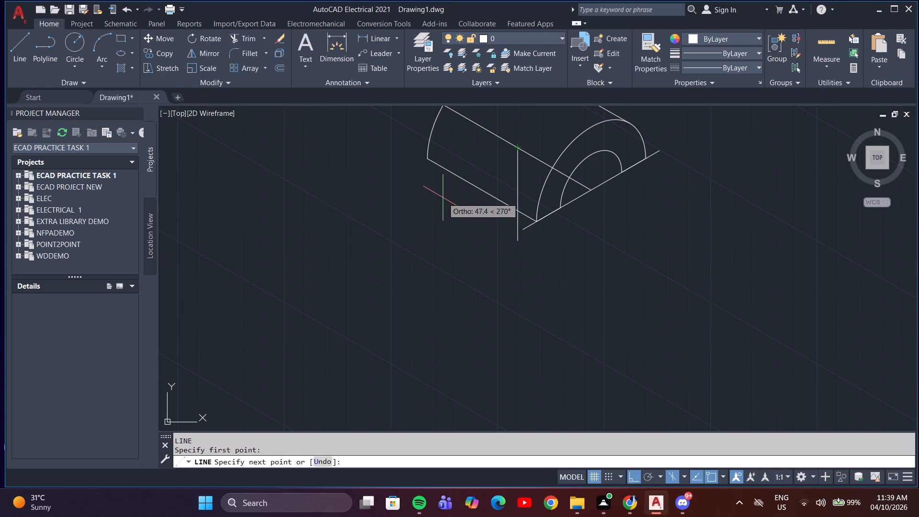
pyautogui.press('F5')
pyautogui.click(385, 207)
pyautogui.press('Escape')
pyautogui.scroll(-2, 408, 214)
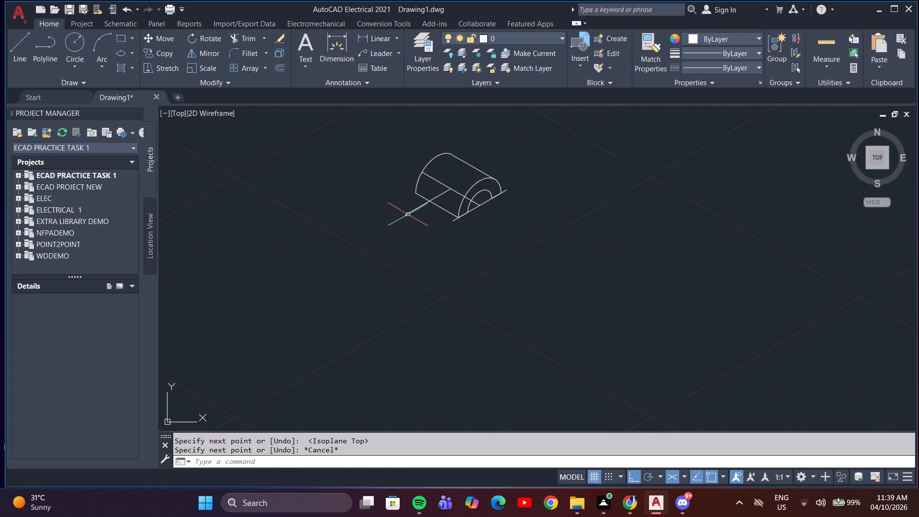
# Draw a freehand-length line from the midpoint of the 150° centre line along the 30° isometric direction, past the half-cylinder's far side.
pyautogui.moveTo(393, 237); pyautogui.dragTo(285, 291, button='middle')
pyautogui.press('space')
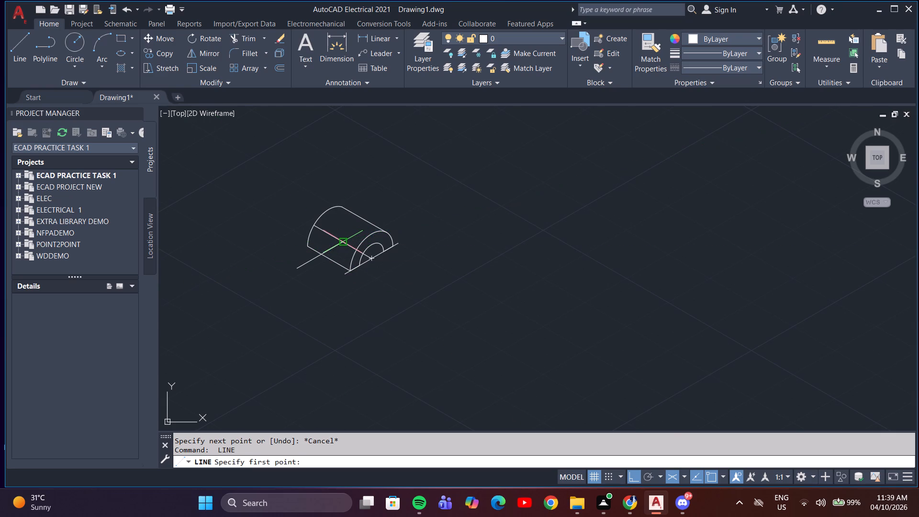
pyautogui.scroll(6, 343, 241)
pyautogui.click(326, 246)
pyautogui.scroll(-4, 431, 179)
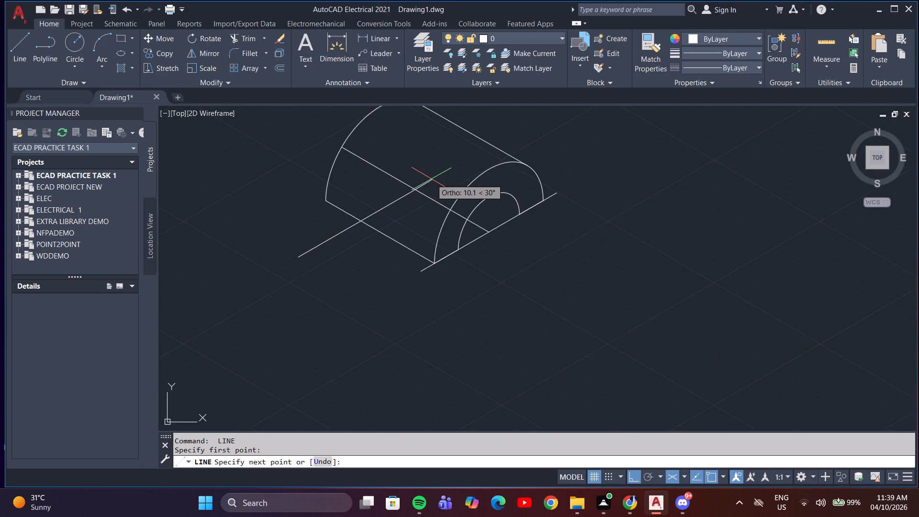
pyautogui.scroll(-1, 431, 179)
pyautogui.click(471, 147)
pyautogui.press('Escape')
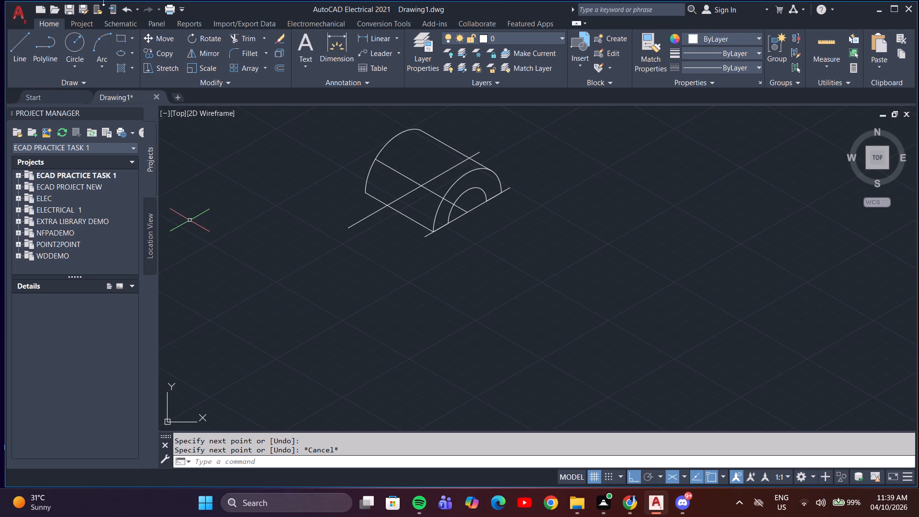
# Draw a freehand-length line from the lower end of the front 210° base line along the 150° isometric direction, beside the half-cylinder's base edge.
pyautogui.press('l')
pyautogui.press('Return')
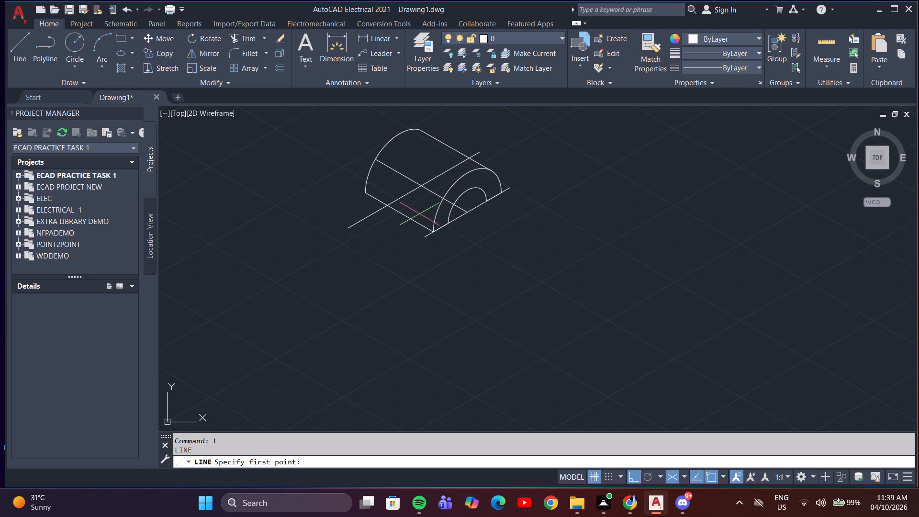
pyautogui.scroll(3, 418, 212)
pyautogui.moveTo(422, 232); pyautogui.dragTo(480, 288, button='middle')
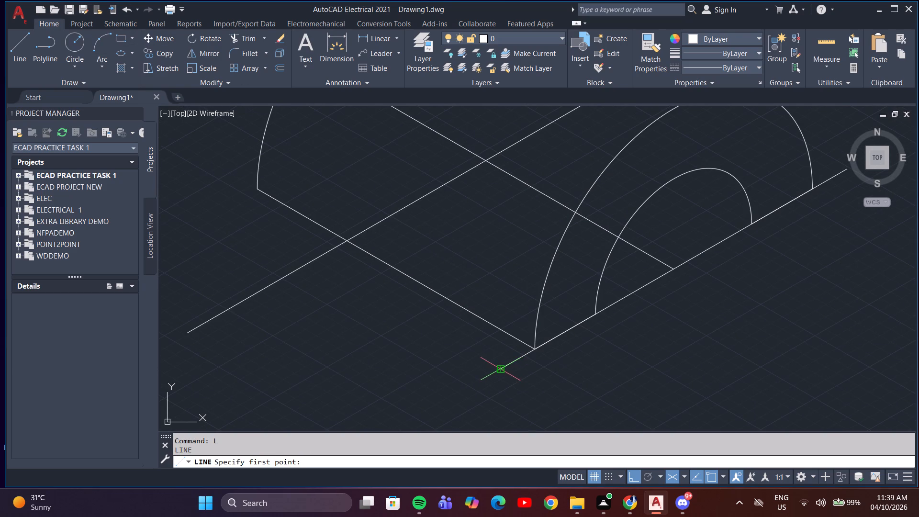
pyautogui.click(501, 370)
pyautogui.click(293, 243)
pyautogui.press('Escape')
# Draw a line about 52 mm long from the upper end of the front 30° base line along the 150° isometric direction.
pyautogui.scroll(-3, 641, 247)
pyautogui.moveTo(640, 249); pyautogui.dragTo(546, 278, button='middle')
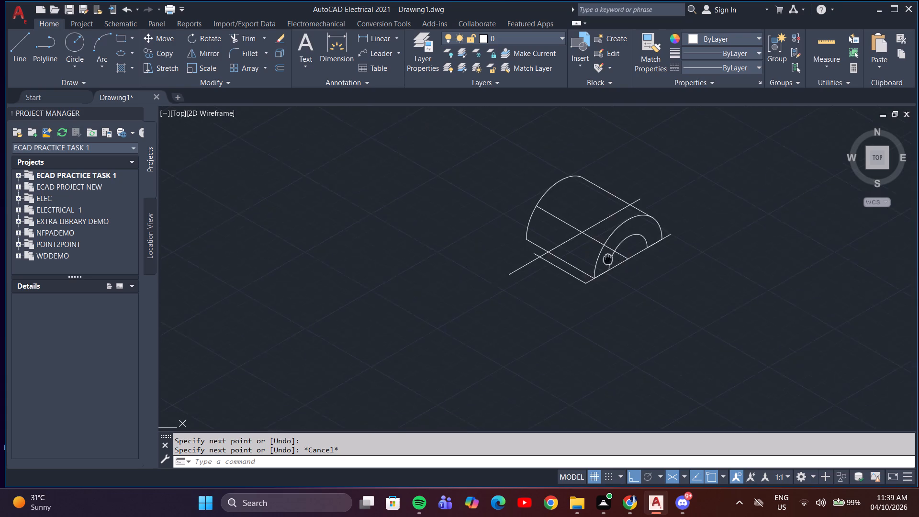
pyautogui.moveTo(546, 278); pyautogui.dragTo(289, 363, button='middle')
pyautogui.press('space')
pyautogui.click(340, 343)
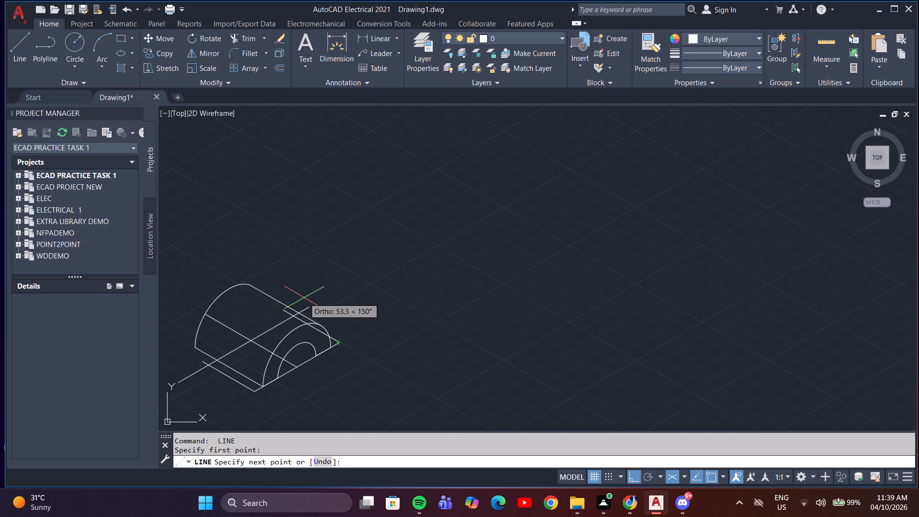
pyautogui.scroll(4, 303, 298)
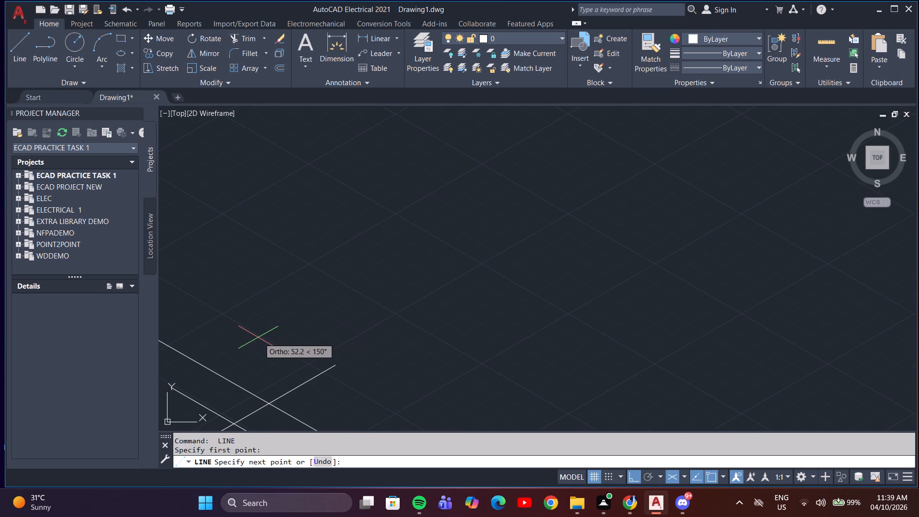
pyautogui.click(256, 336)
pyautogui.scroll(-2, 256, 334)
pyautogui.press('Escape')
pyautogui.scroll(-2, 342, 328)
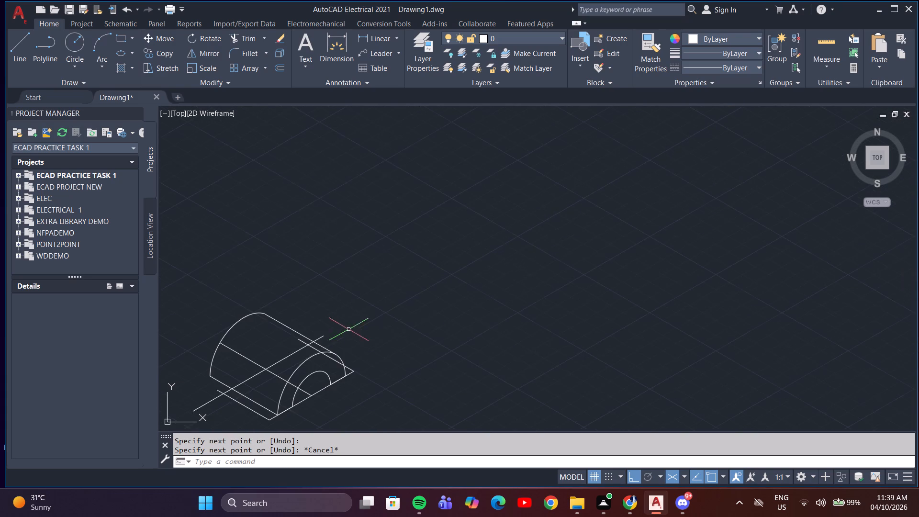
pyautogui.moveTo(396, 329); pyautogui.dragTo(511, 303, button='middle')
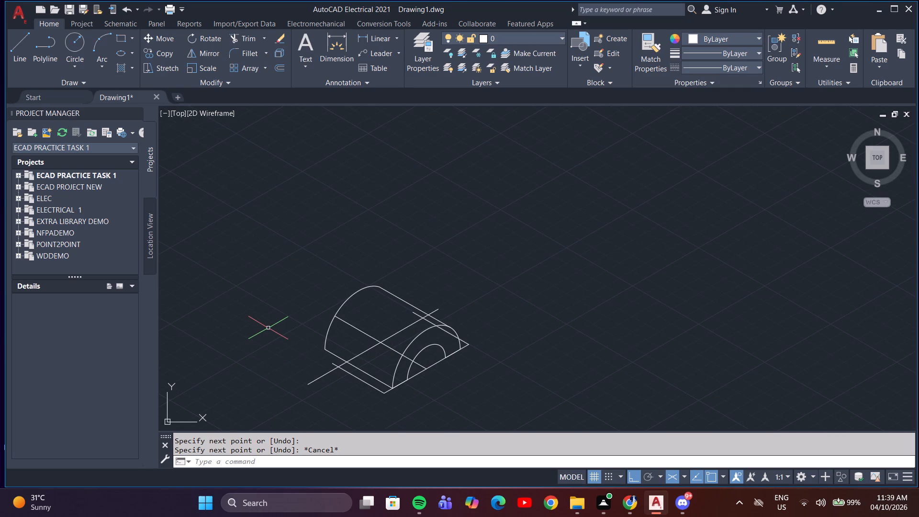
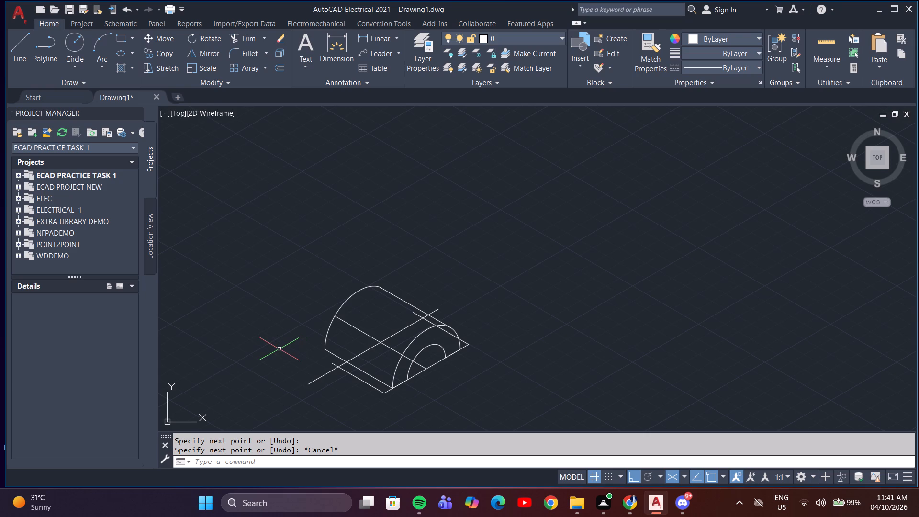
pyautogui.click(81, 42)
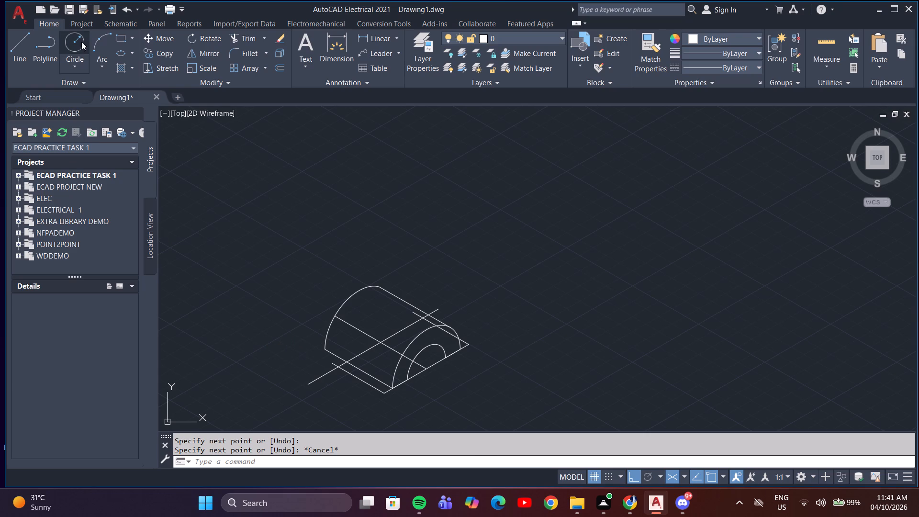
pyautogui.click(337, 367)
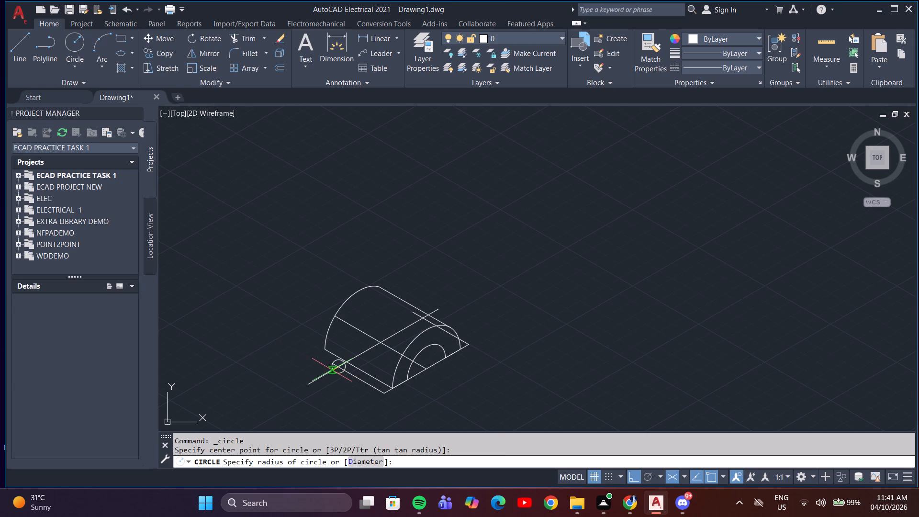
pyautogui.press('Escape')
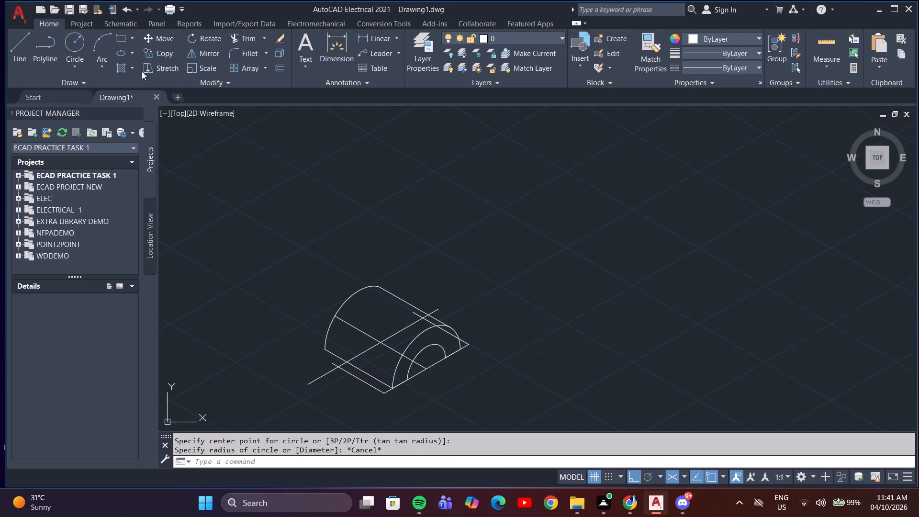
# Draw a 12 mm diameter isocircle where the 210° centre line crosses the outer 150° line beside the half-cylinder's base edge.
pyautogui.click(119, 50)
pyautogui.click(447, 459)
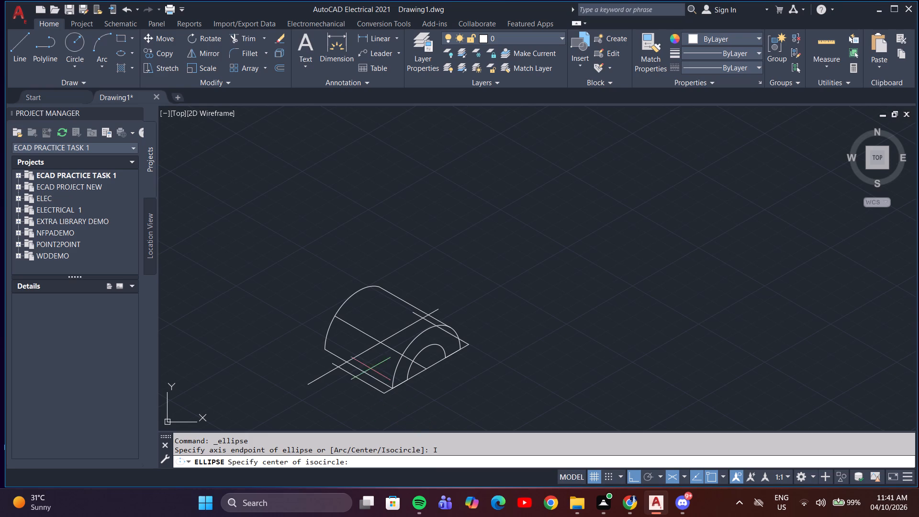
pyautogui.click(336, 367)
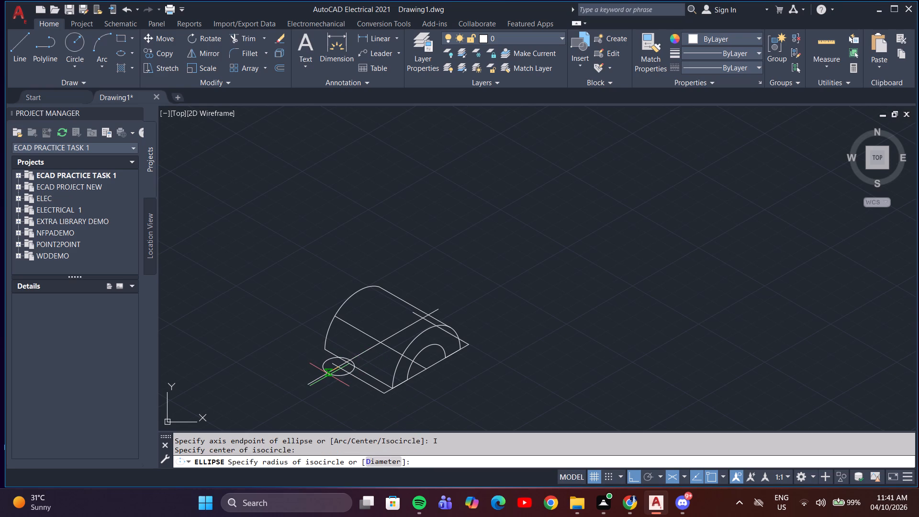
pyautogui.press('d')
pyautogui.press('Return')
pyautogui.write('12')
pyautogui.press('Return')
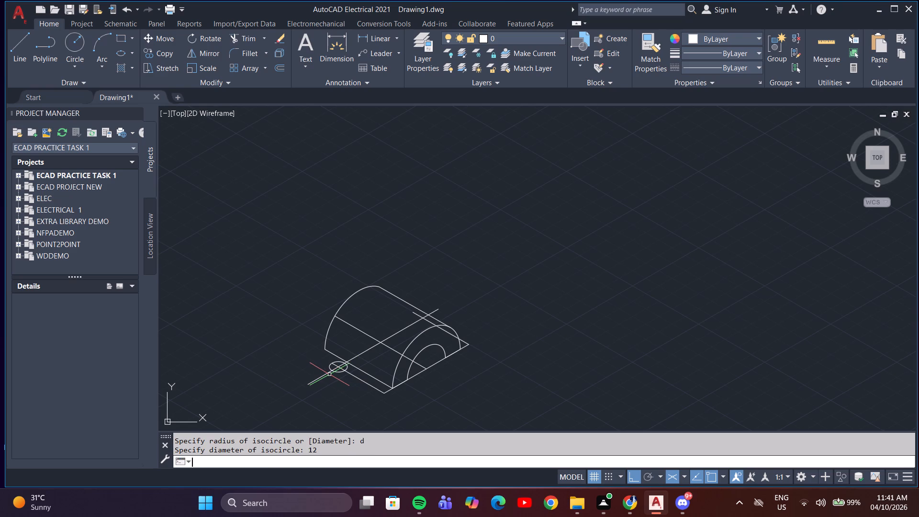
pyautogui.press('Escape')
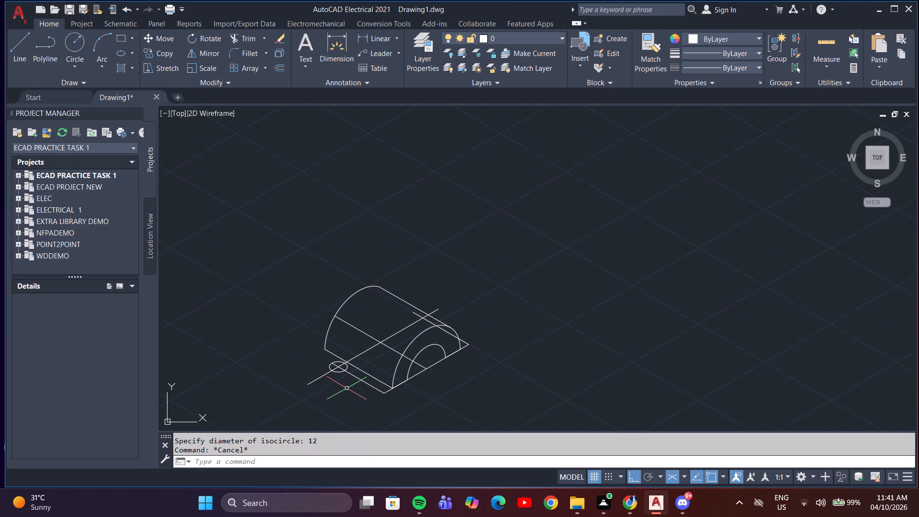
# Draw a concentric isocircle of radius 15 mm around the small 12 mm isocircle.
pyautogui.press('v')
pyautogui.press('BackSpace')
pyautogui.press('space')
pyautogui.click(437, 461)
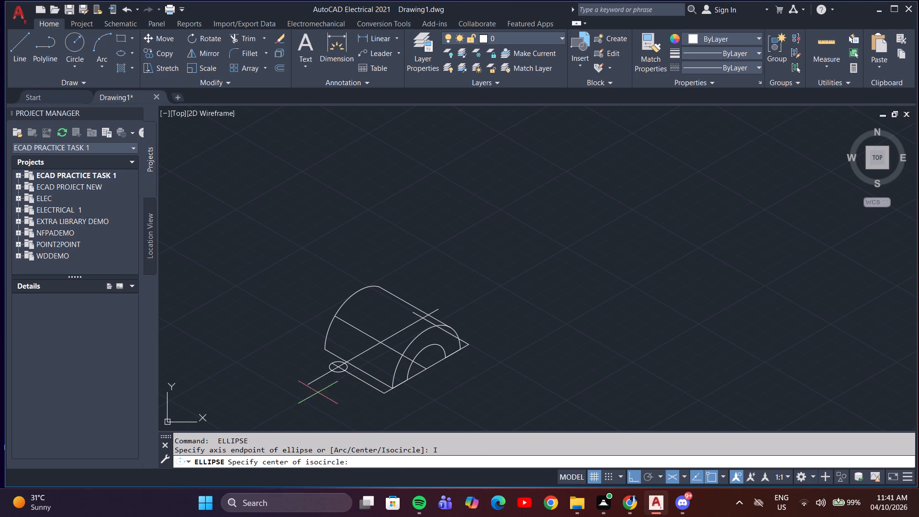
pyautogui.scroll(3, 331, 368)
pyautogui.click(359, 368)
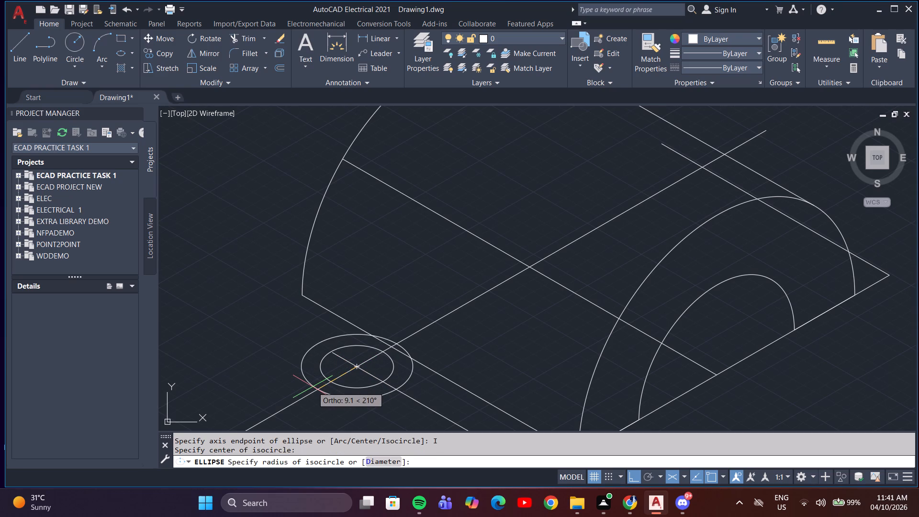
pyautogui.write('15')
pyautogui.press('Return')
pyautogui.scroll(-2, 330, 391)
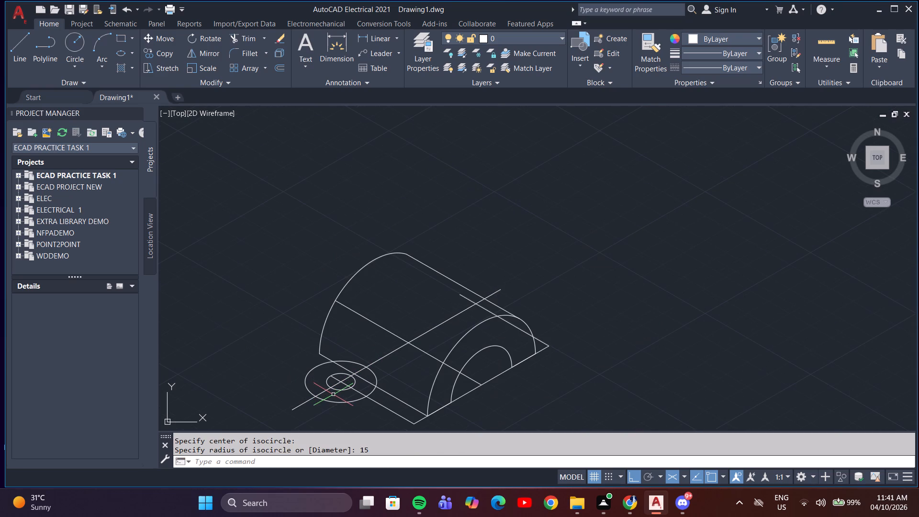
# Extend the outer 150° line with a new line from the small isocircle's edge to just past the large isocircle.
pyautogui.press('l')
pyautogui.press('Return')
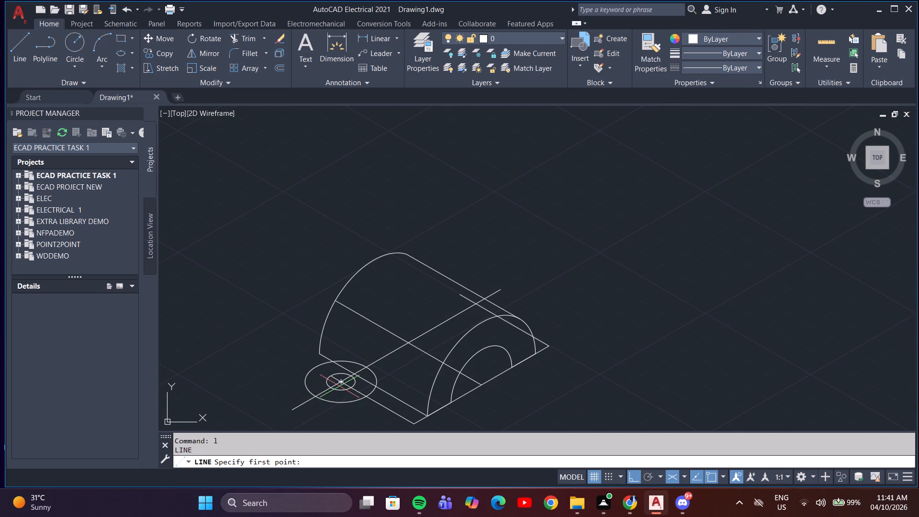
pyautogui.scroll(5, 339, 385)
pyautogui.click(250, 294)
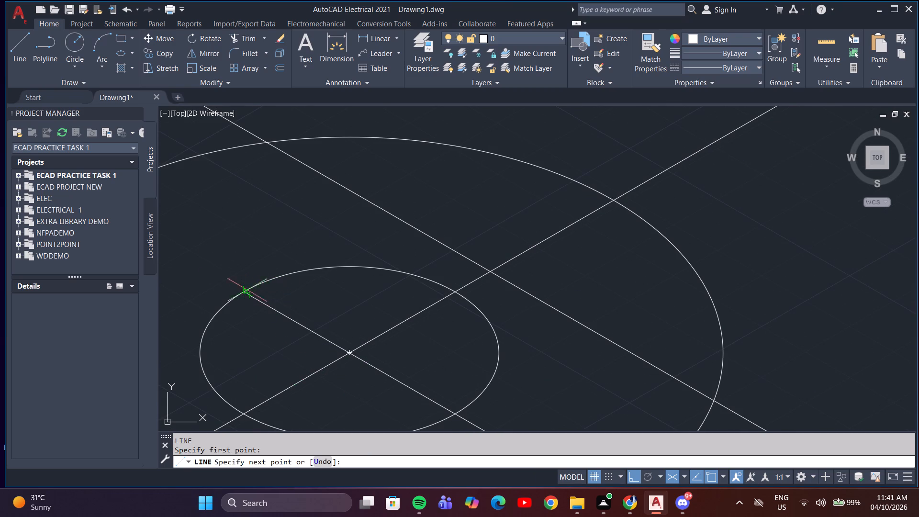
pyautogui.moveTo(202, 245); pyautogui.dragTo(326, 441, button='middle')
pyautogui.click(224, 348)
pyautogui.scroll(-4, 222, 348)
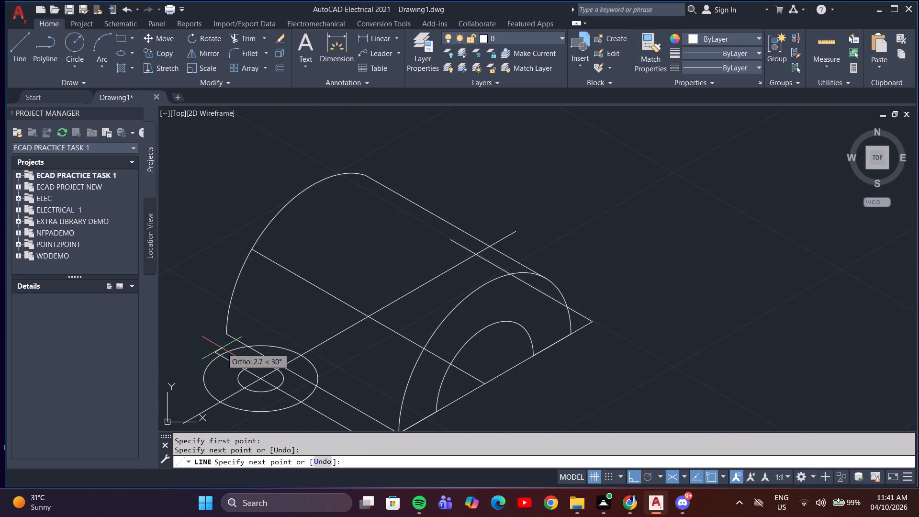
pyautogui.press('Escape')
# Trim away the half of the large isocircle on the half-cylinder's side of the outer 150° line.
pyautogui.write('tr')
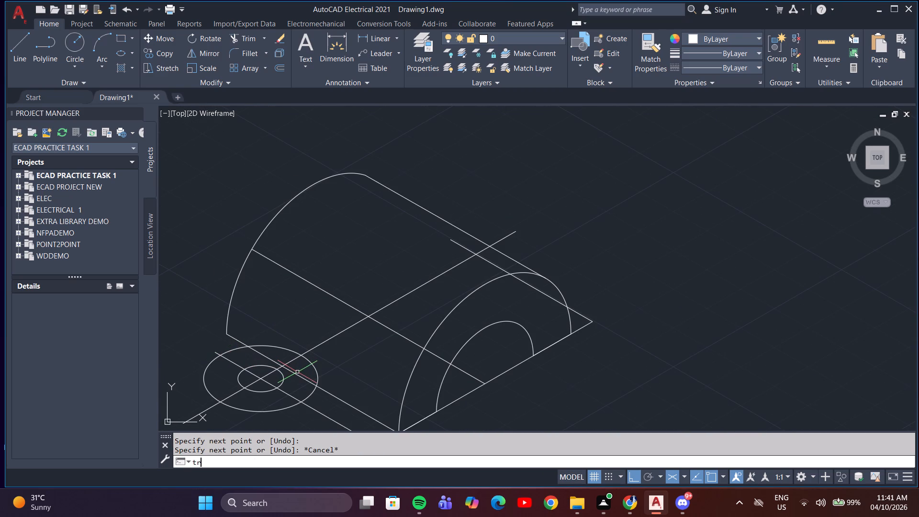
pyautogui.press('Return')
pyautogui.click(284, 349)
pyautogui.click(308, 368)
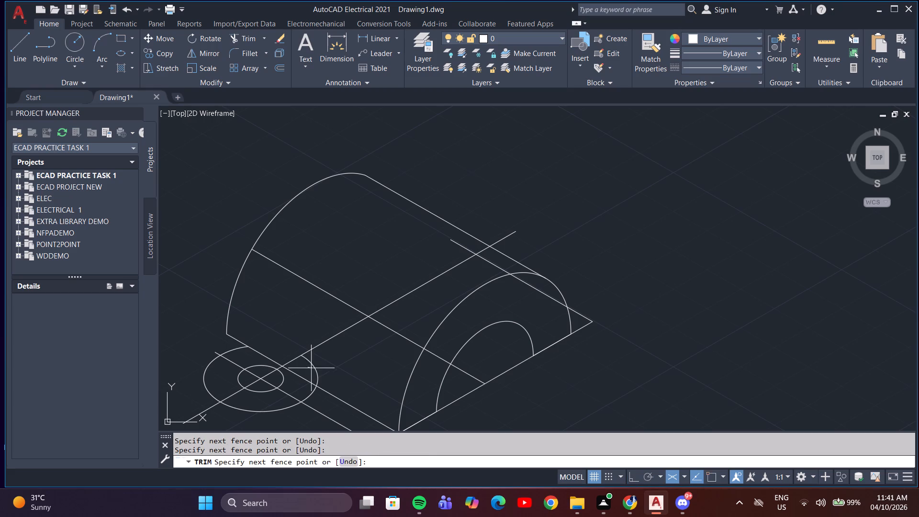
pyautogui.click(318, 372)
pyautogui.click(313, 391)
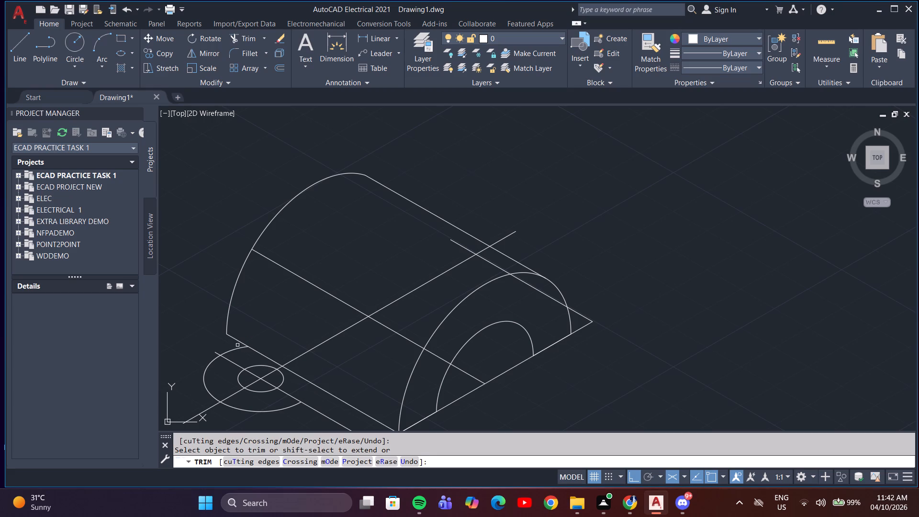
pyautogui.click(238, 348)
pyautogui.moveTo(264, 429); pyautogui.dragTo(273, 395, button='middle')
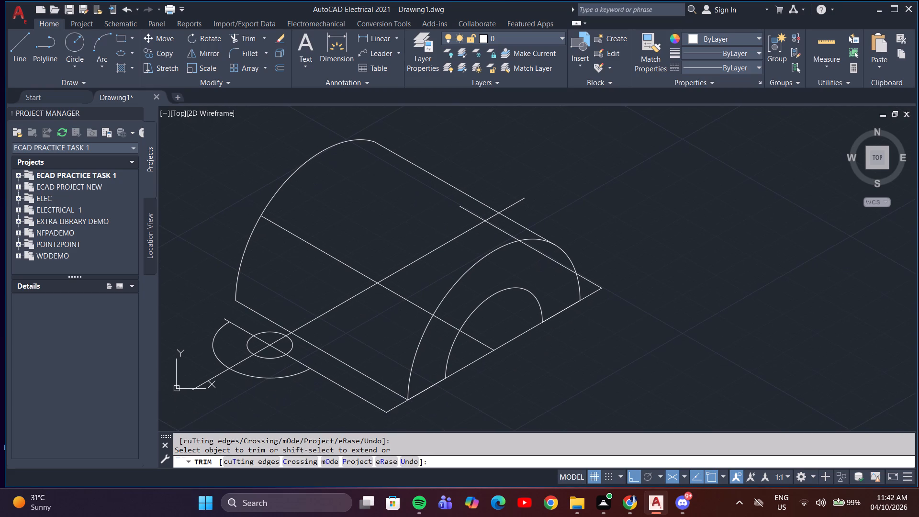
pyautogui.press('Escape')
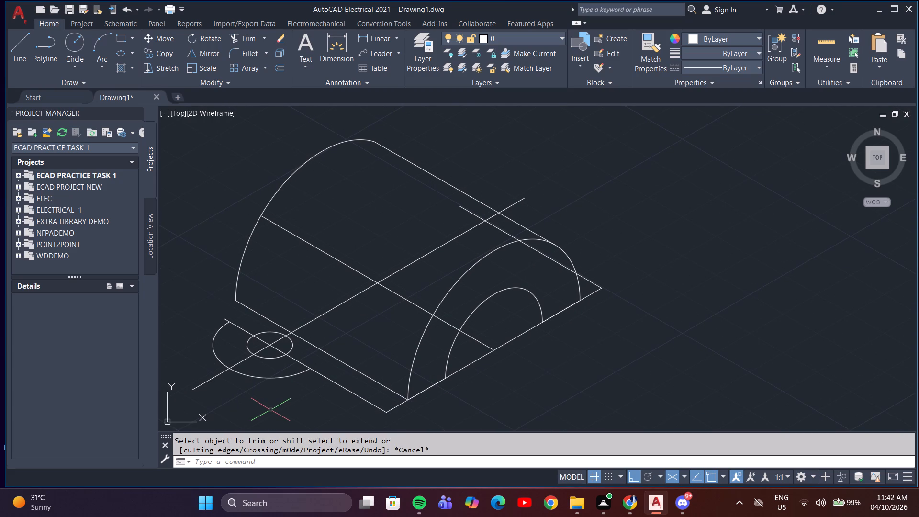
# Draw a line about 100 mm long from the large arc's lower end along the 30° isometric direction, across the half-cylinder.
pyautogui.press('l')
pyautogui.press('Return')
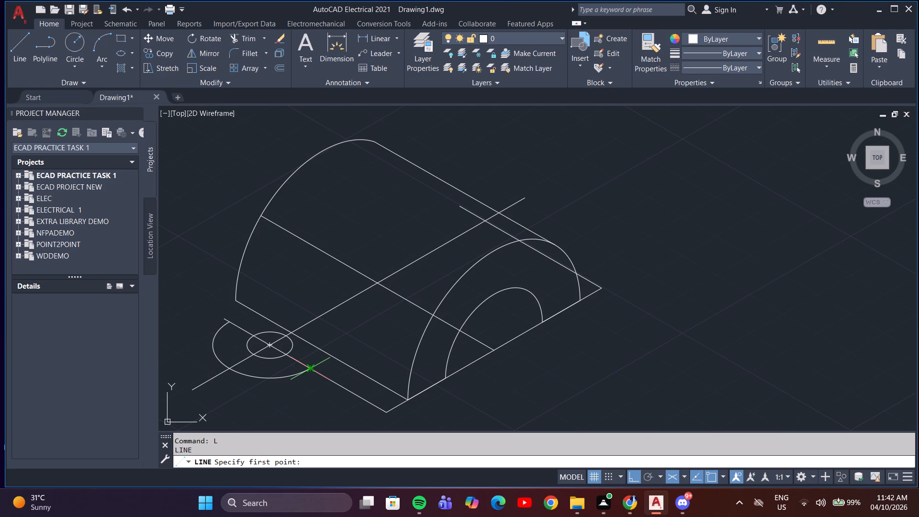
pyautogui.click(309, 370)
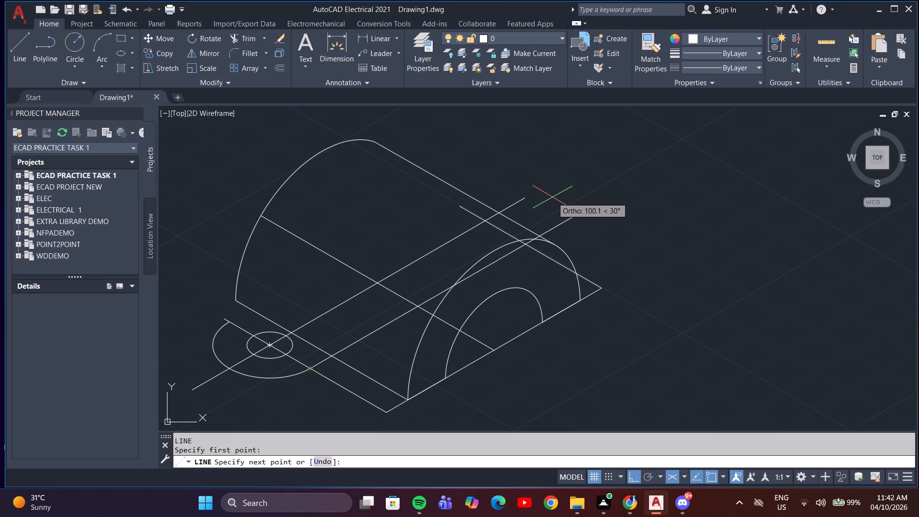
pyautogui.click(552, 197)
pyautogui.press('space')
# Draw a parallel freehand-length line from the large arc's upper end along the 30° isometric direction, across the half-cylinder.
pyautogui.press('space')
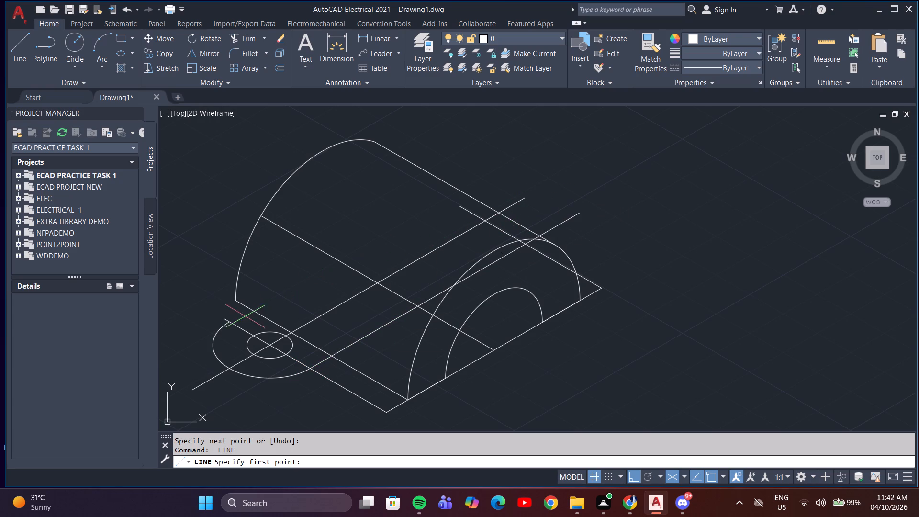
pyautogui.moveTo(226, 322); pyautogui.dragTo(240, 316)
pyautogui.click(536, 151)
pyautogui.press('space')
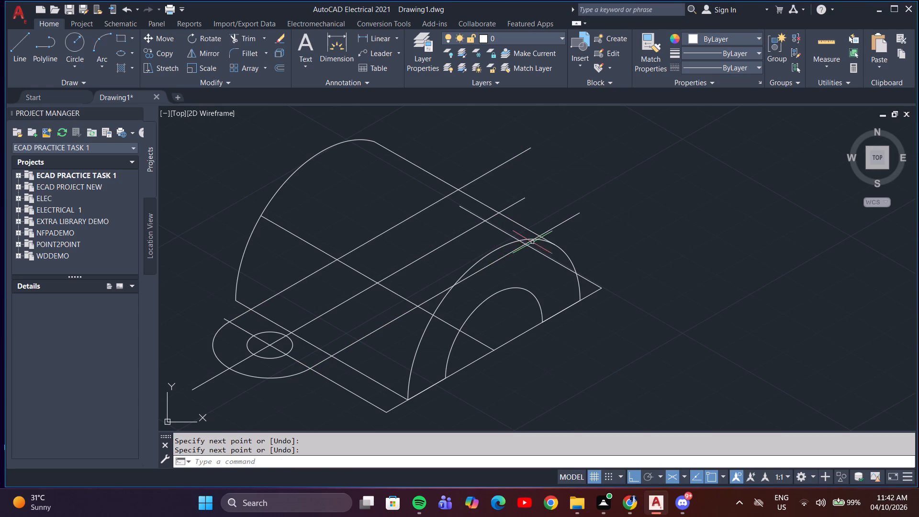
# Trim the three 30° lines between the half-cylinder's base edge and its 150° centre line, plus the line ends protruding beyond the large arc.
pyautogui.moveTo(535, 242); pyautogui.dragTo(512, 294, button='middle')
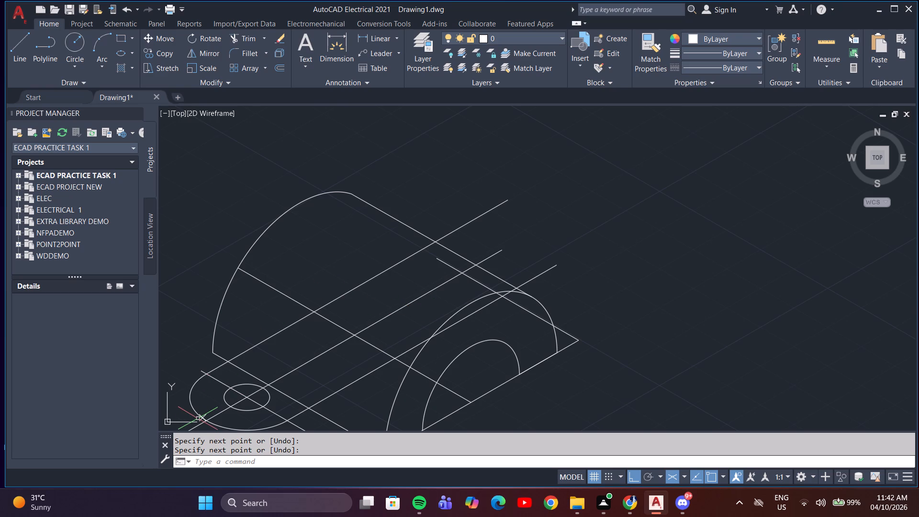
pyautogui.moveTo(339, 290); pyautogui.dragTo(539, 228, button='middle')
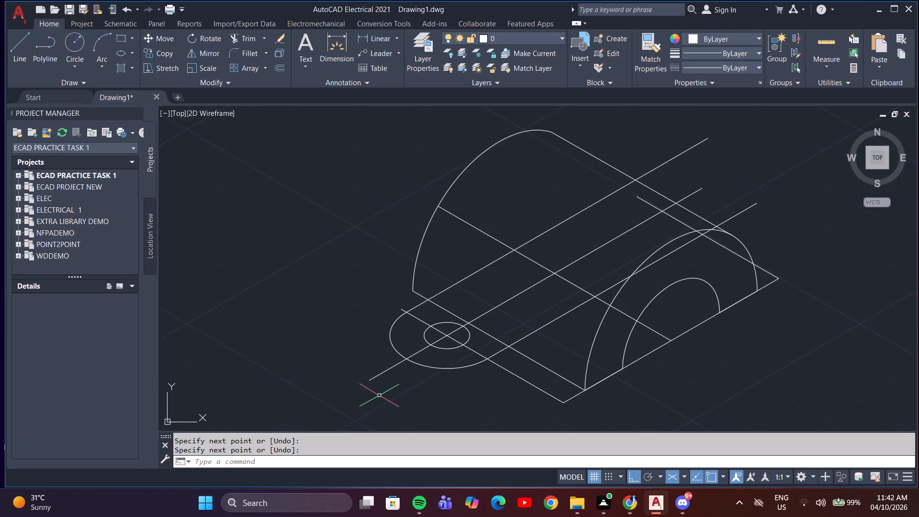
pyautogui.press('Escape')
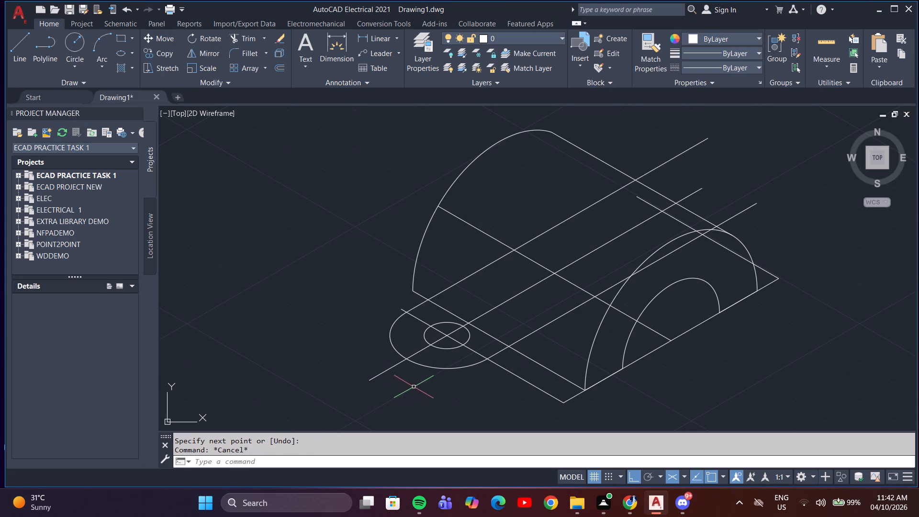
pyautogui.press('space')
pyautogui.press('Escape')
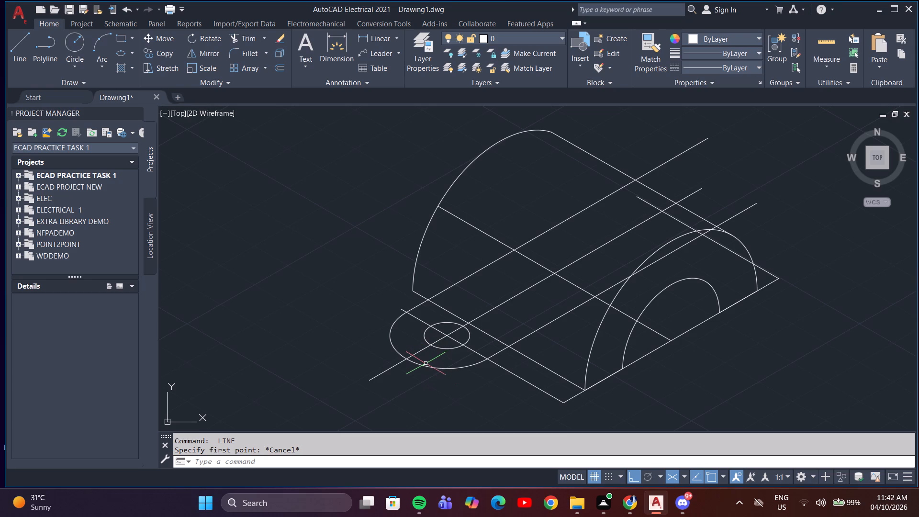
pyautogui.write('tr')
pyautogui.press('Return')
pyautogui.moveTo(541, 338); pyautogui.dragTo(475, 257)
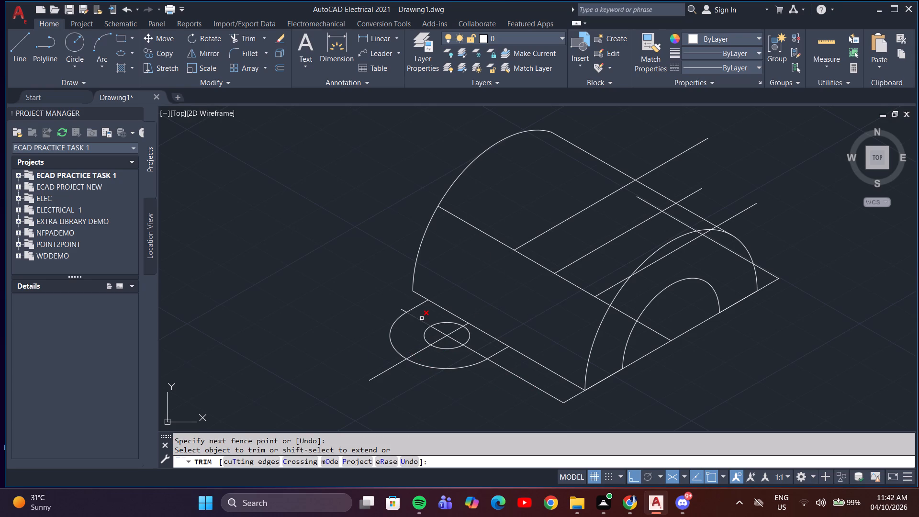
pyautogui.click(404, 308)
pyautogui.click(383, 371)
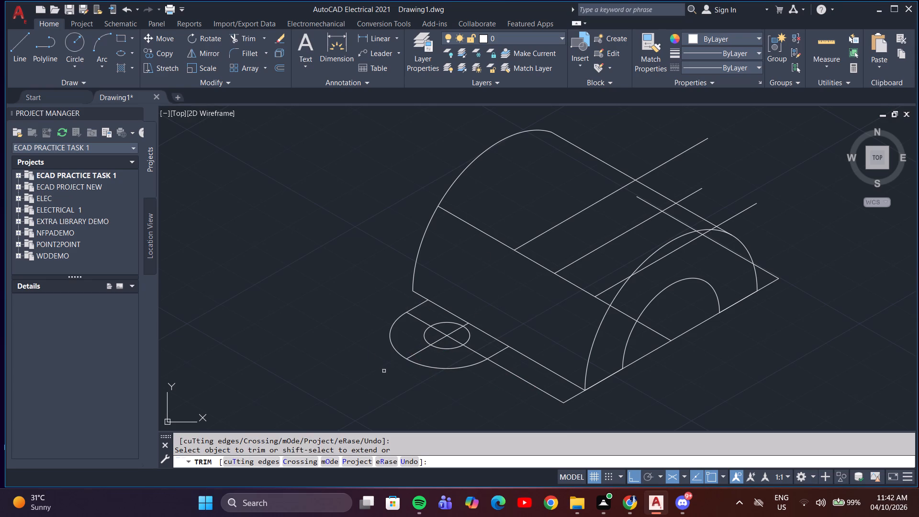
pyautogui.press('Escape')
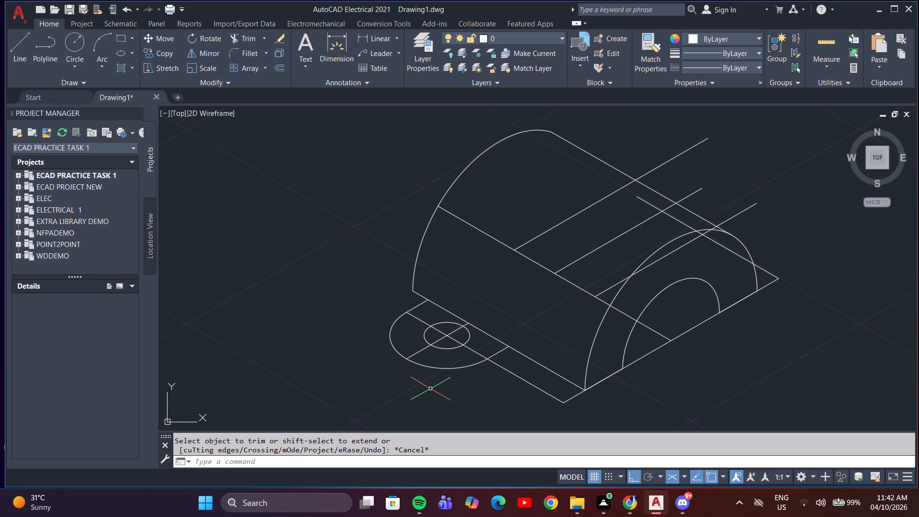
# Copy the 12 mm hole isocircle and the lug's large arc 22 mm straight up, using the right isoplane.
pyautogui.write('co')
pyautogui.press('Return')
pyautogui.click(448, 349)
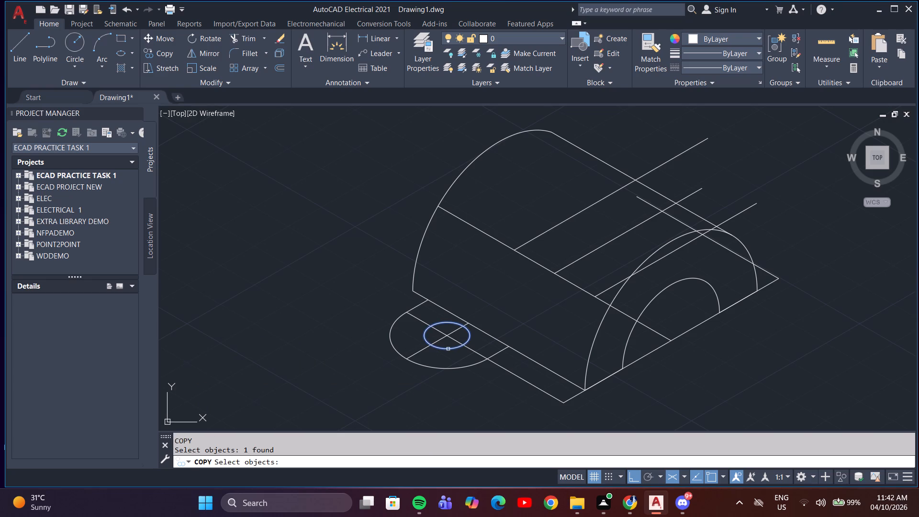
pyautogui.click(443, 369)
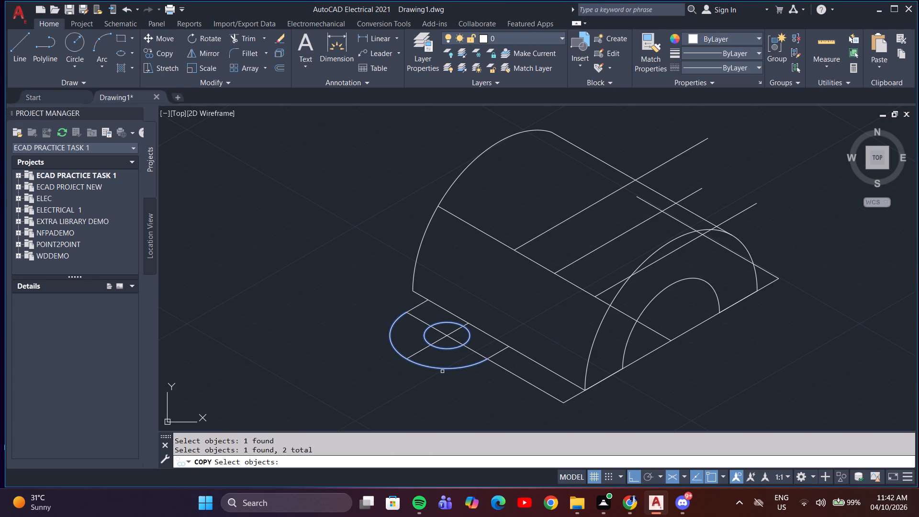
pyautogui.click(496, 354)
pyautogui.click(415, 306)
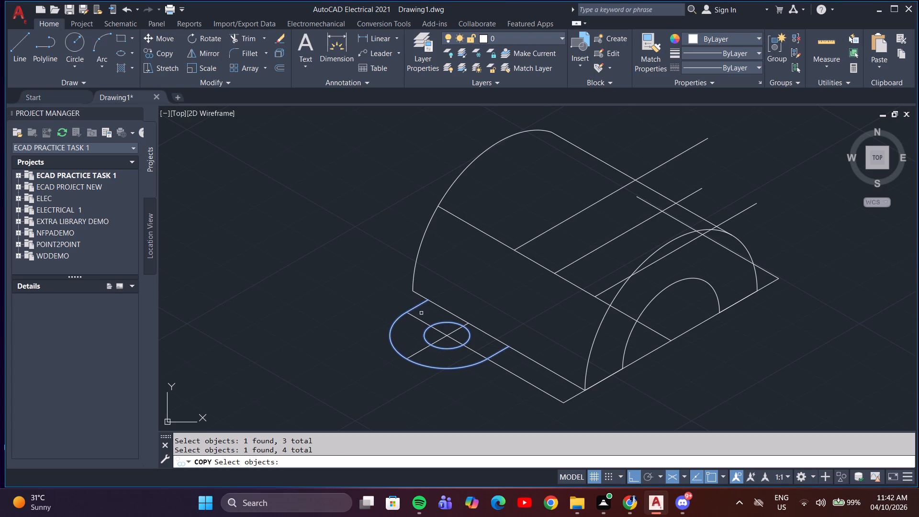
pyautogui.click(416, 308)
pyautogui.keyDown('shift'); pyautogui.click(418, 308); pyautogui.keyUp('shift')
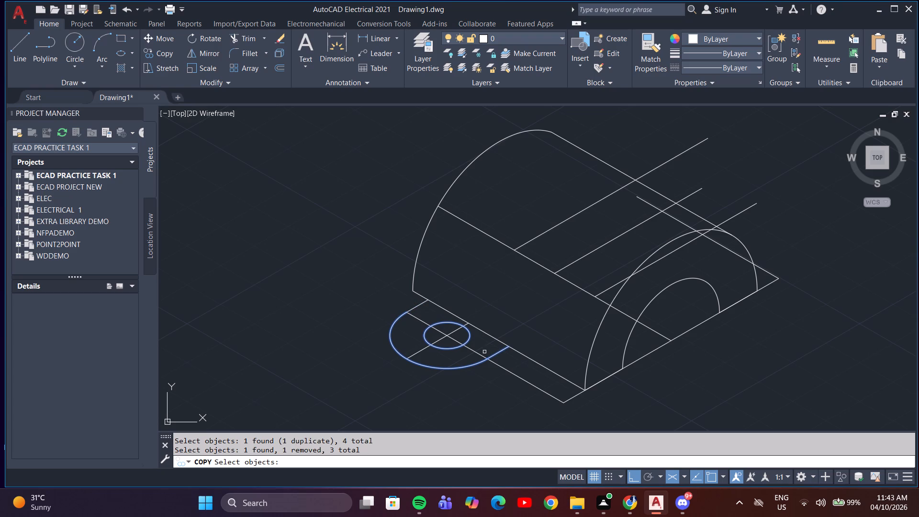
pyautogui.keyDown('shift'); pyautogui.click(492, 354); pyautogui.keyUp('shift')
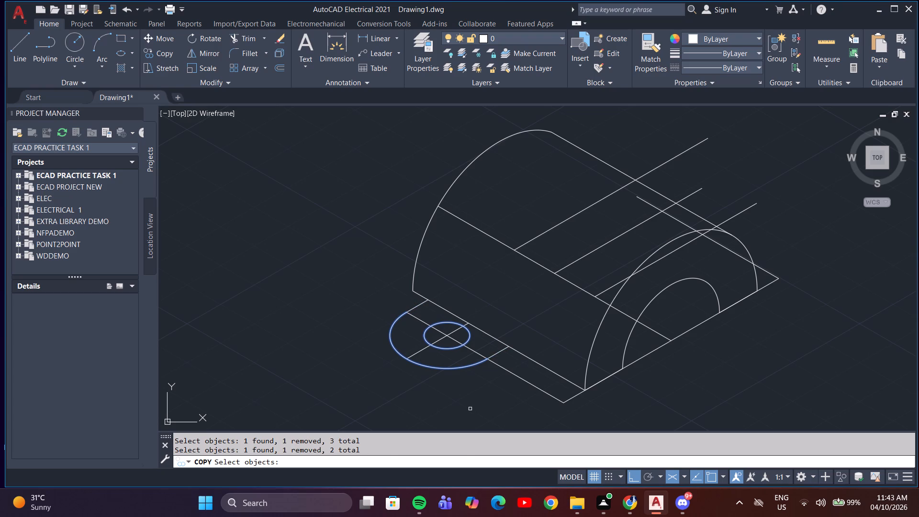
pyautogui.press('Return')
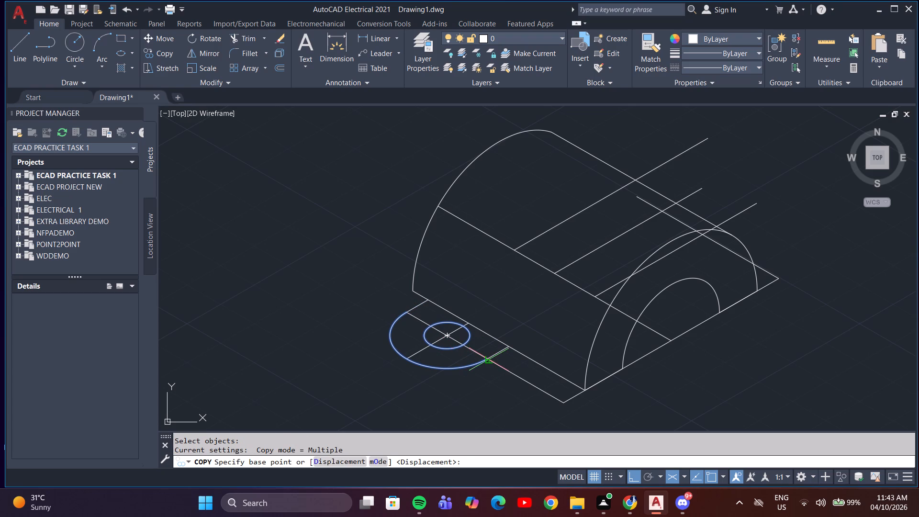
pyautogui.scroll(5, 487, 360)
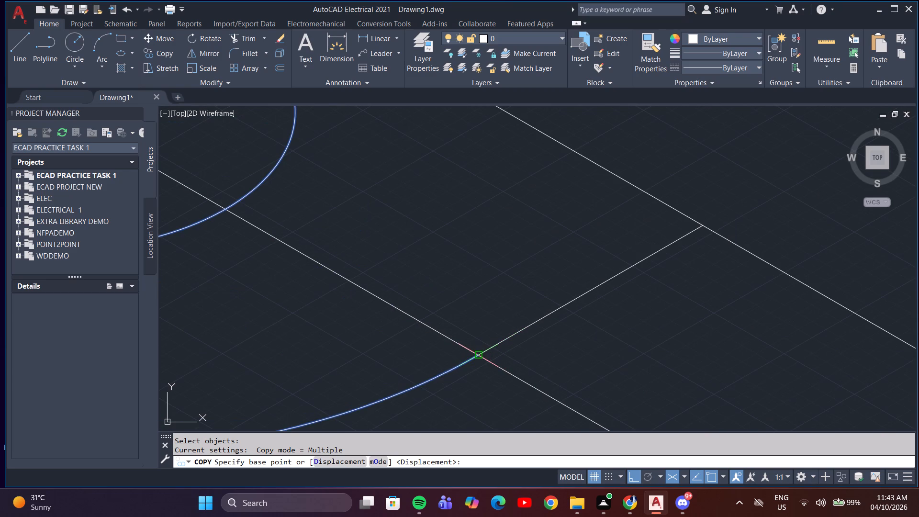
pyautogui.click(478, 357)
pyautogui.scroll(-2, 482, 300)
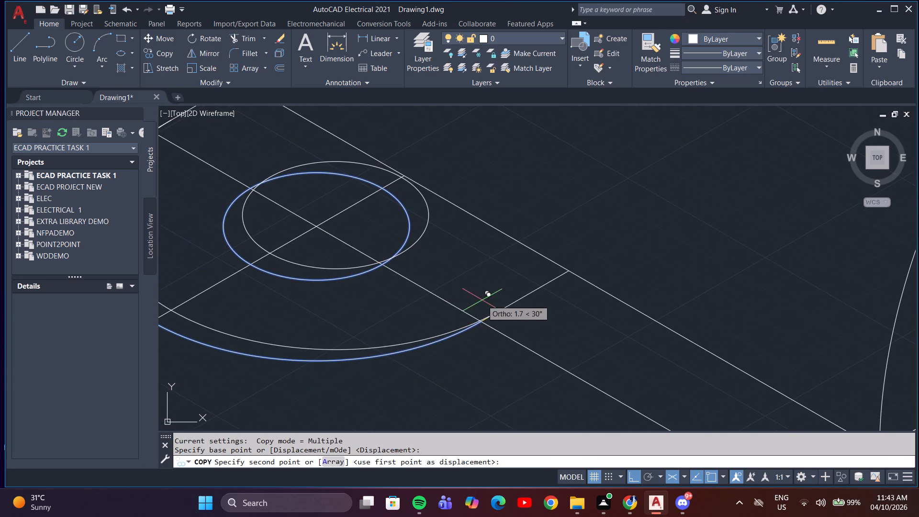
pyautogui.scroll(-4, 472, 229)
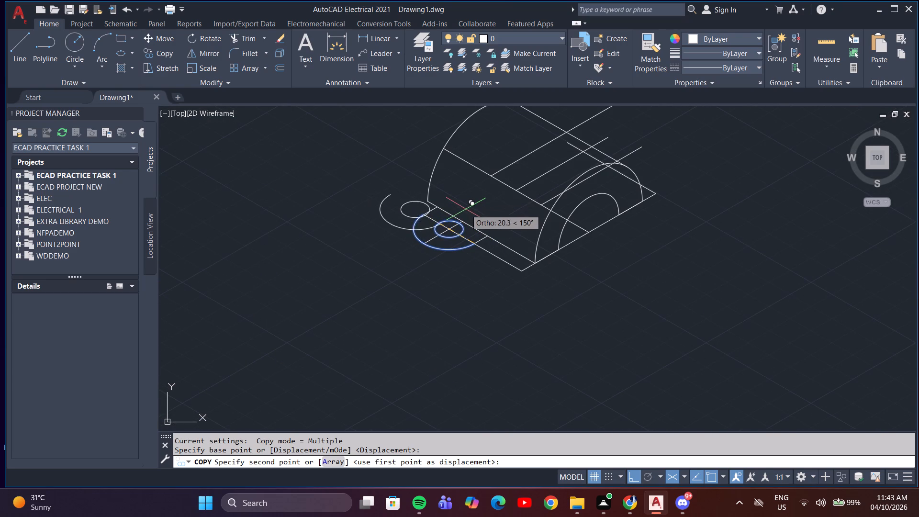
pyautogui.press('F5')
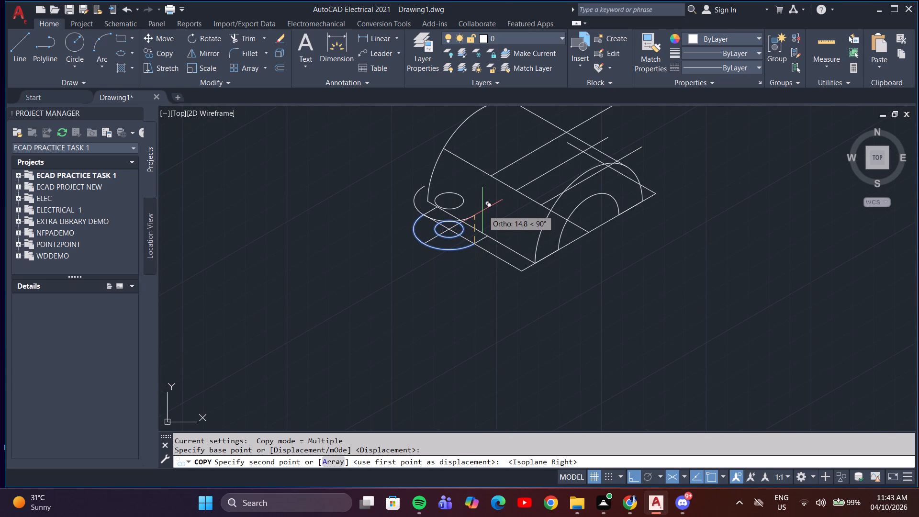
pyautogui.press('2')
pyautogui.press('2')
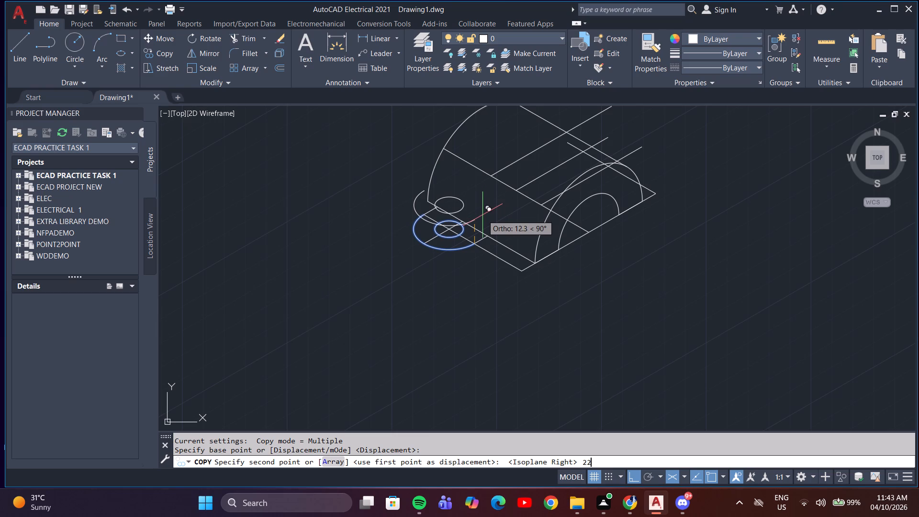
pyautogui.press('Return')
pyautogui.press('Escape')
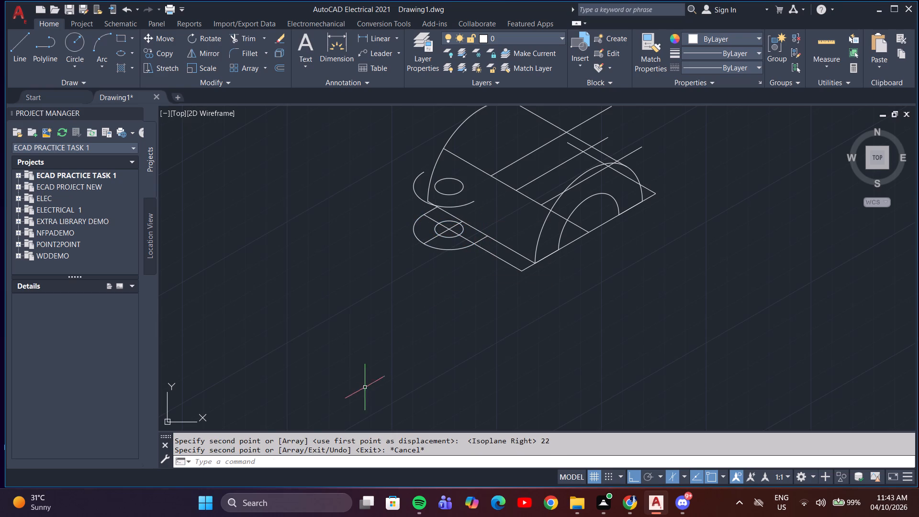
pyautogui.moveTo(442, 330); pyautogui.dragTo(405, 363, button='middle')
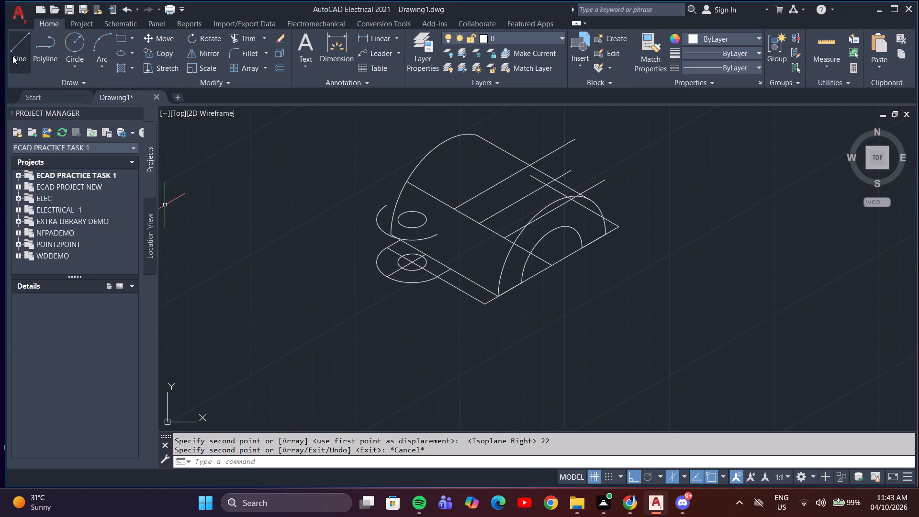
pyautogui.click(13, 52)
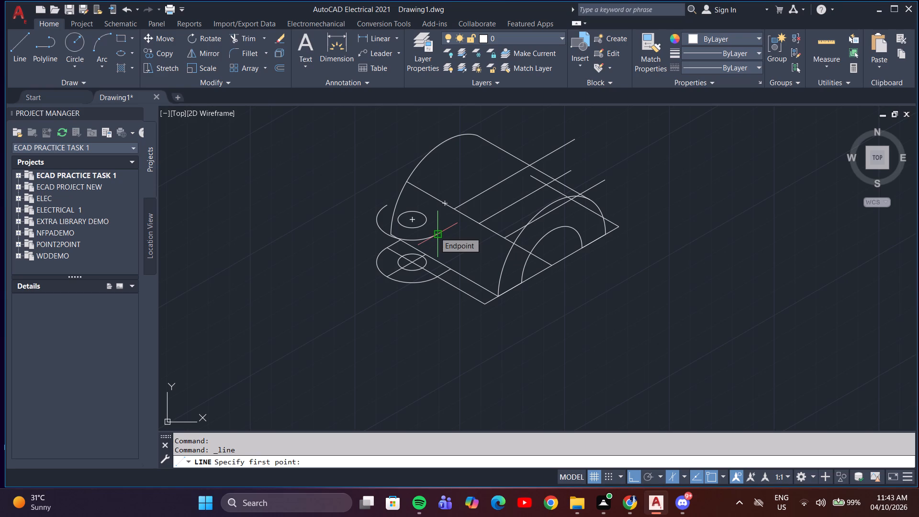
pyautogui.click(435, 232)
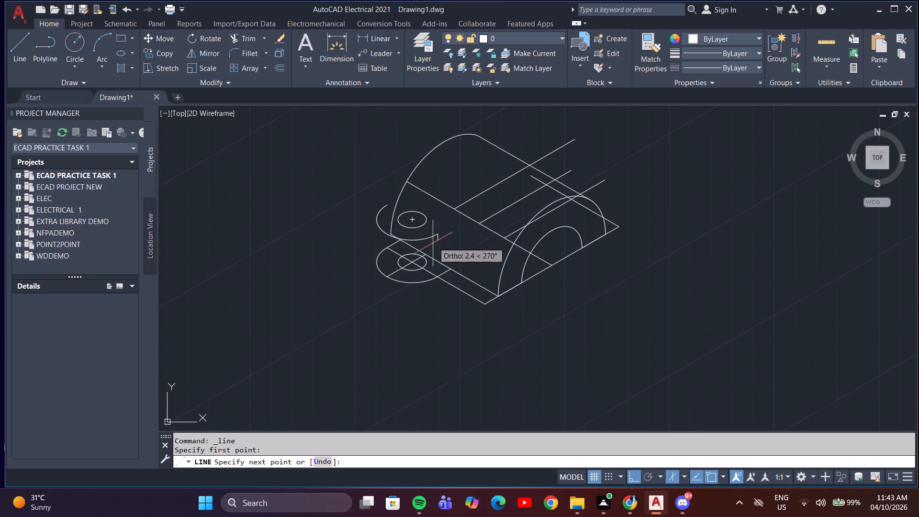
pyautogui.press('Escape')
# Draw a vertical line joining the outermost points of the lower and upper large lug arcs.
pyautogui.press('space')
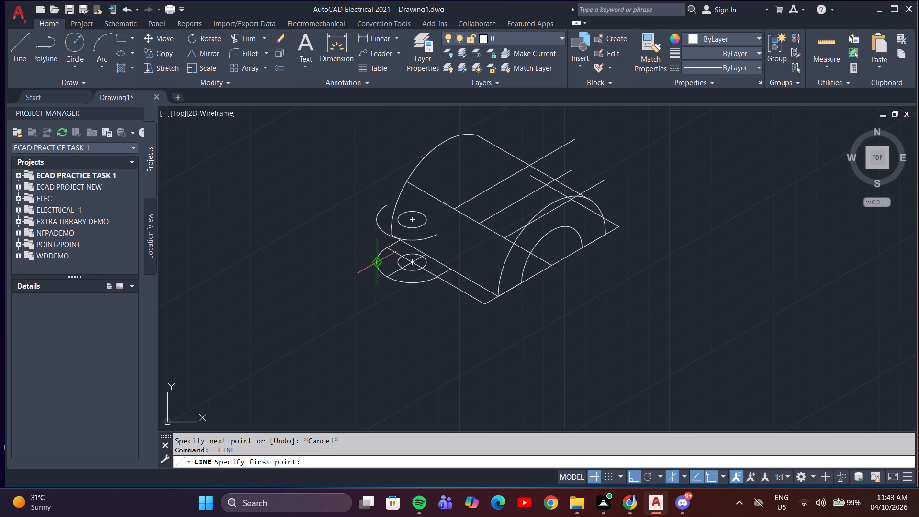
pyautogui.click(378, 261)
pyautogui.click(378, 218)
pyautogui.press('Escape')
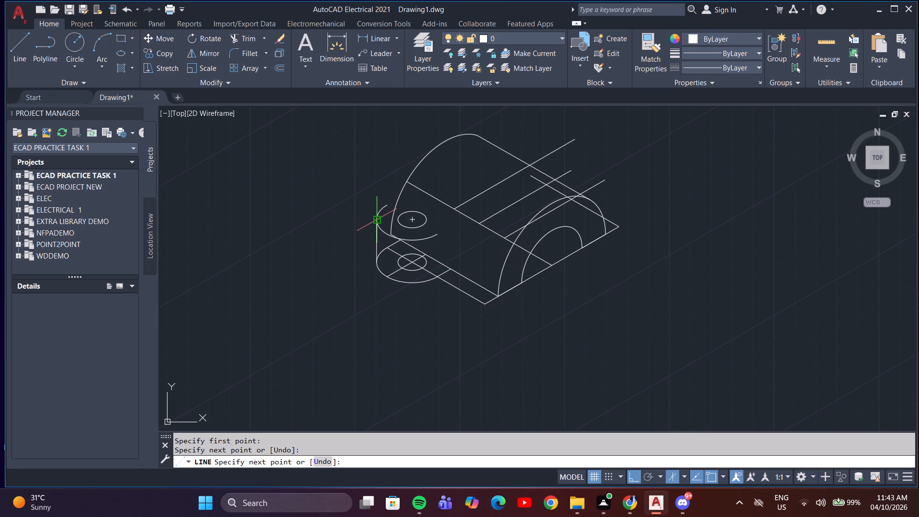
# Draw a line from the raised lug arc's upper end along the 30° direction, just past the half-cylinder's 150° centre line.
pyautogui.scroll(-1, 423, 306)
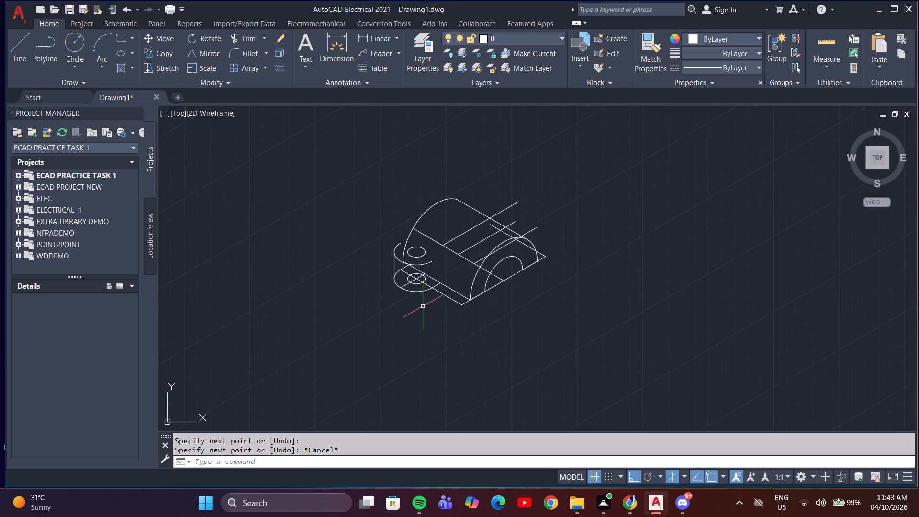
pyautogui.moveTo(424, 307); pyautogui.dragTo(420, 345, button='middle')
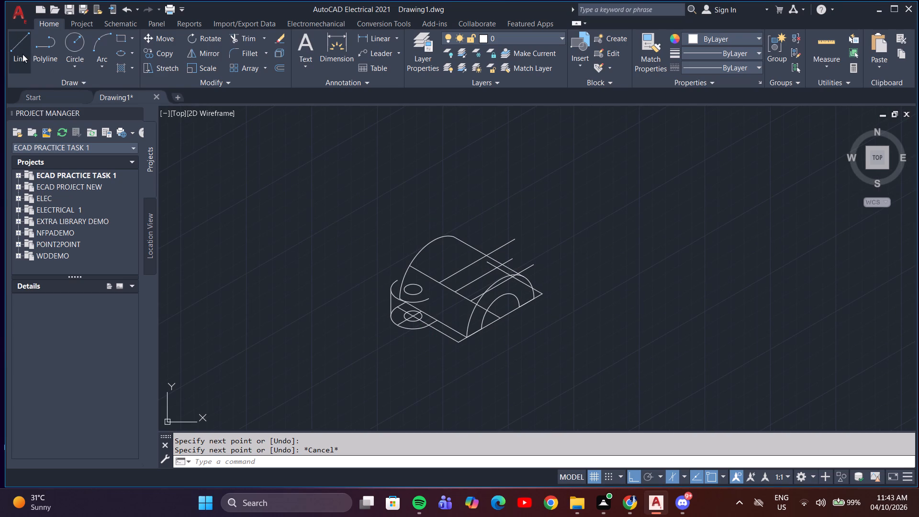
pyautogui.click(22, 52)
pyautogui.scroll(4, 414, 297)
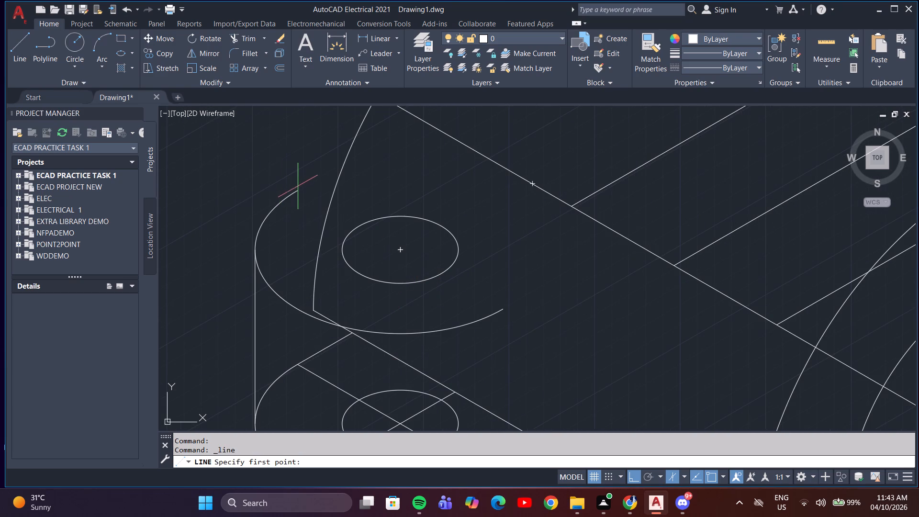
pyautogui.click(298, 191)
pyautogui.moveTo(416, 142); pyautogui.dragTo(417, 143, button='middle')
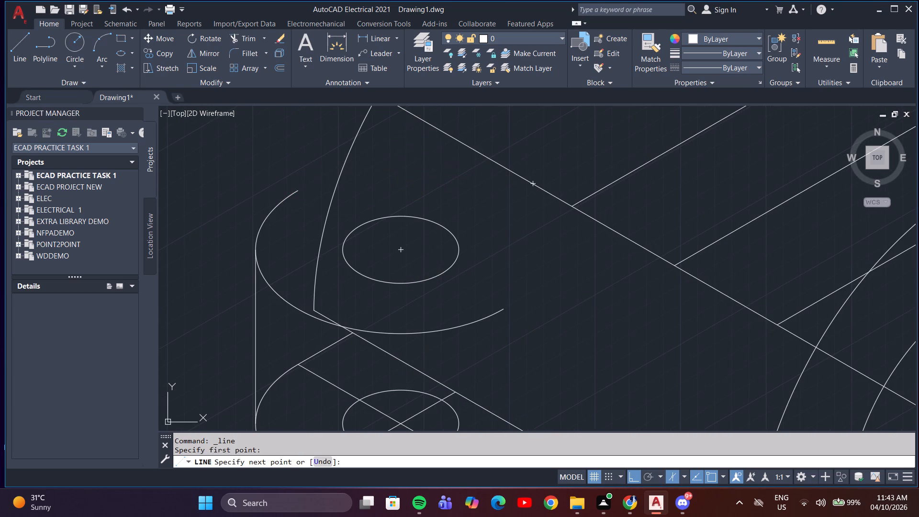
pyautogui.moveTo(417, 143); pyautogui.dragTo(380, 250, button='middle')
pyautogui.click(400, 220)
pyautogui.press('space')
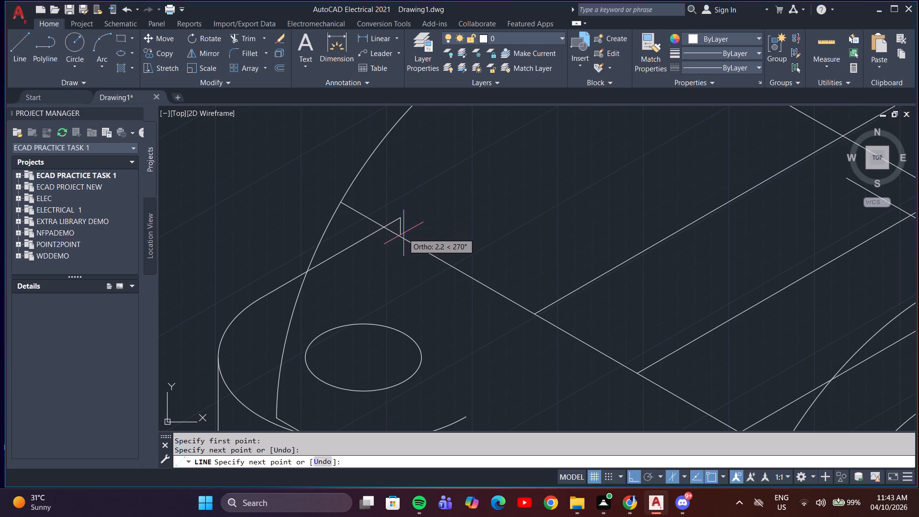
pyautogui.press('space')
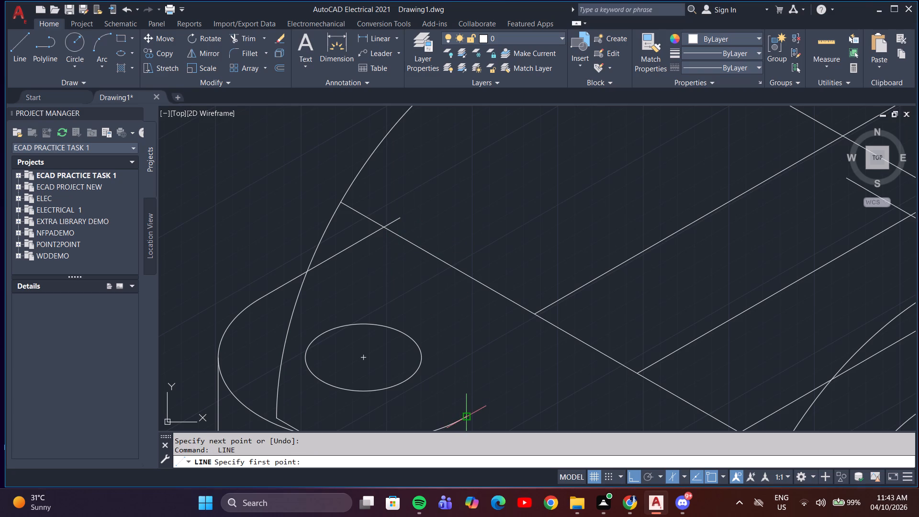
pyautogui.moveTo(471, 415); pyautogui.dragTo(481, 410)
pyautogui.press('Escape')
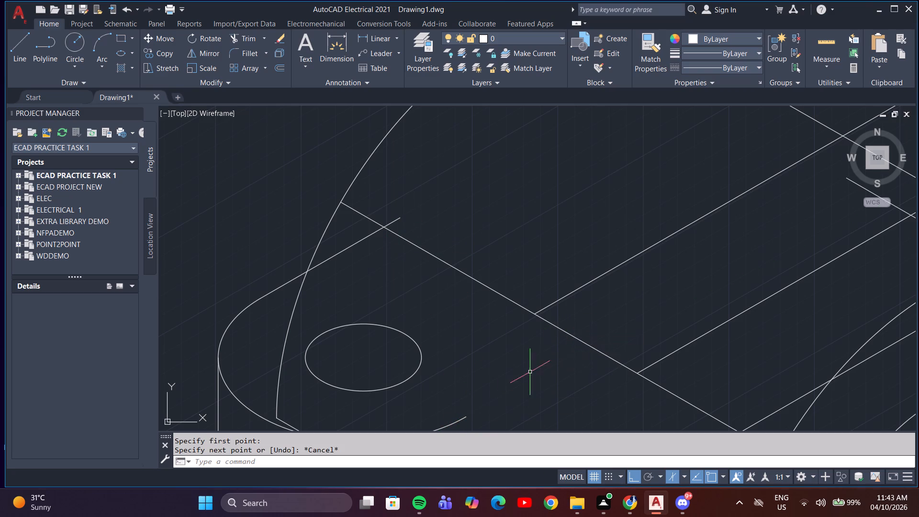
# Draw a line from the raised lug arc's lower end along the 30° direction to about the half-cylinder's 150° centre line.
pyautogui.moveTo(503, 392); pyautogui.dragTo(502, 327, button='middle')
pyautogui.press('space')
pyautogui.click(465, 354)
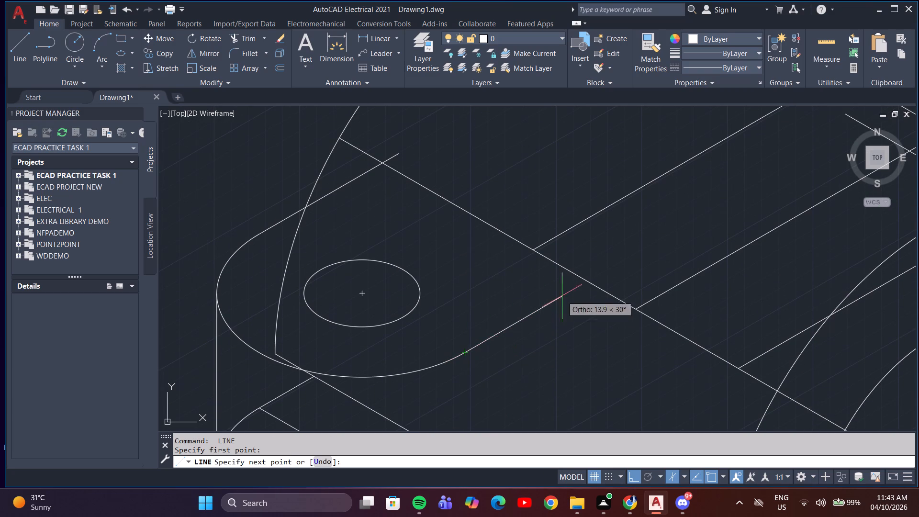
pyautogui.click(594, 258)
pyautogui.press('Escape')
pyautogui.scroll(-2, 591, 317)
pyautogui.moveTo(587, 321); pyautogui.dragTo(495, 264, button='middle')
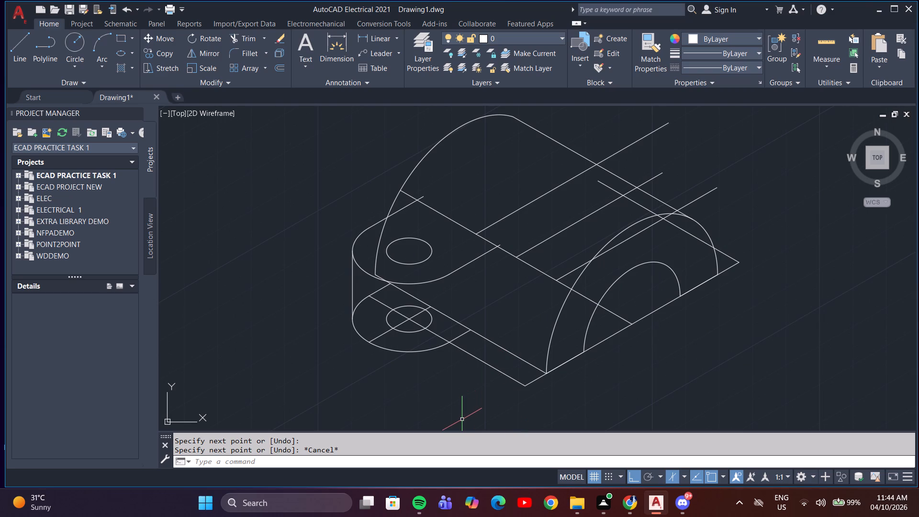
# Copy the half-cylinder's outer front arc back along the 150° direction, from its centre-line crossing to the end of the raised lug's lower 30° line.
pyautogui.click(560, 309)
pyautogui.press('Escape')
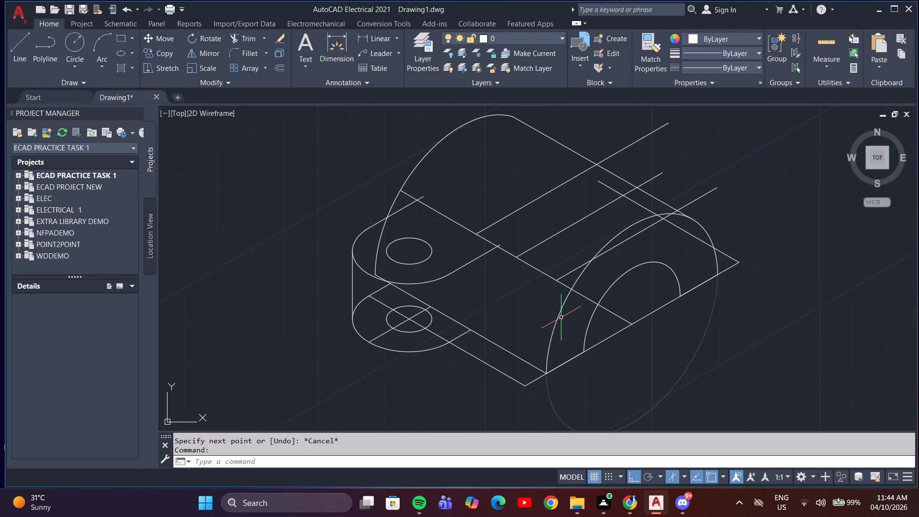
pyautogui.press('c')
pyautogui.press('o')
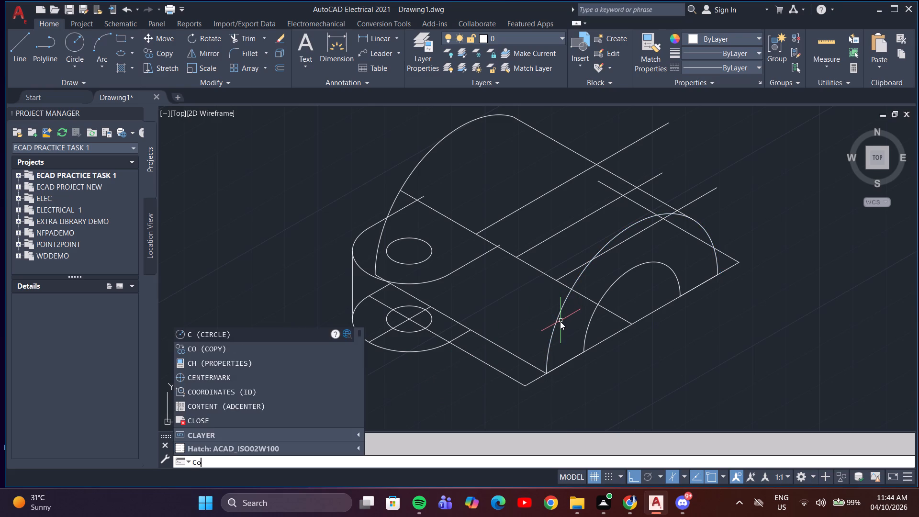
pyautogui.press('Return')
pyautogui.click(556, 322)
pyautogui.press('Return')
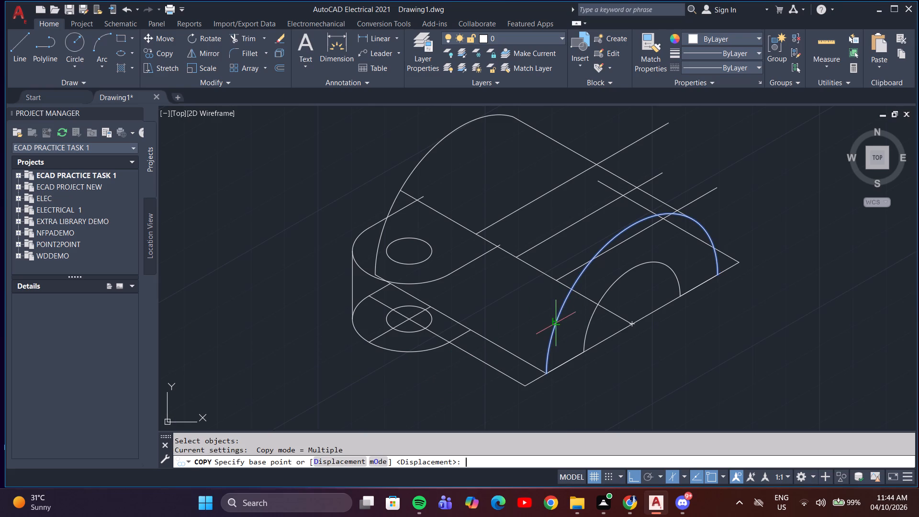
pyautogui.click(568, 290)
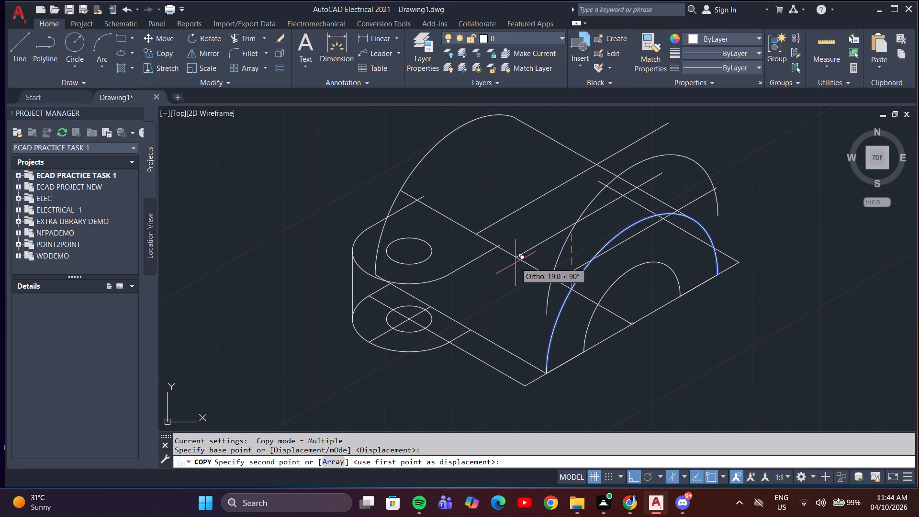
pyautogui.press('F5')
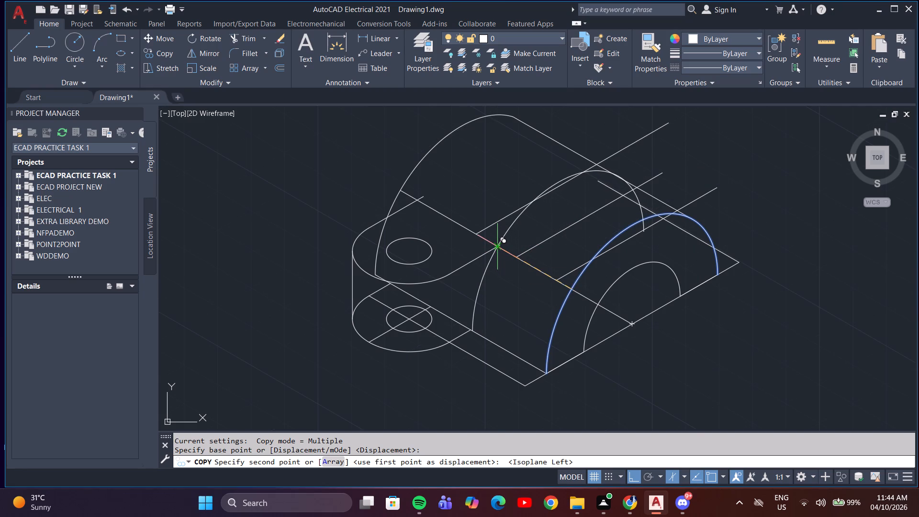
pyautogui.click(496, 247)
pyautogui.press('Escape')
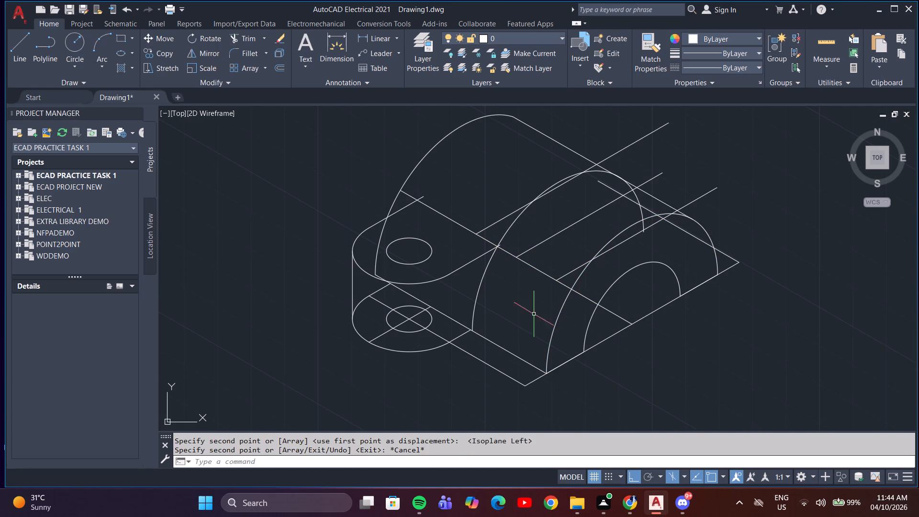
# Trim the copied half-cylinder arc from its crossing with the 150° centre line, over the crown, to the middle 30° line.
pyautogui.write('tr')
pyautogui.press('Return')
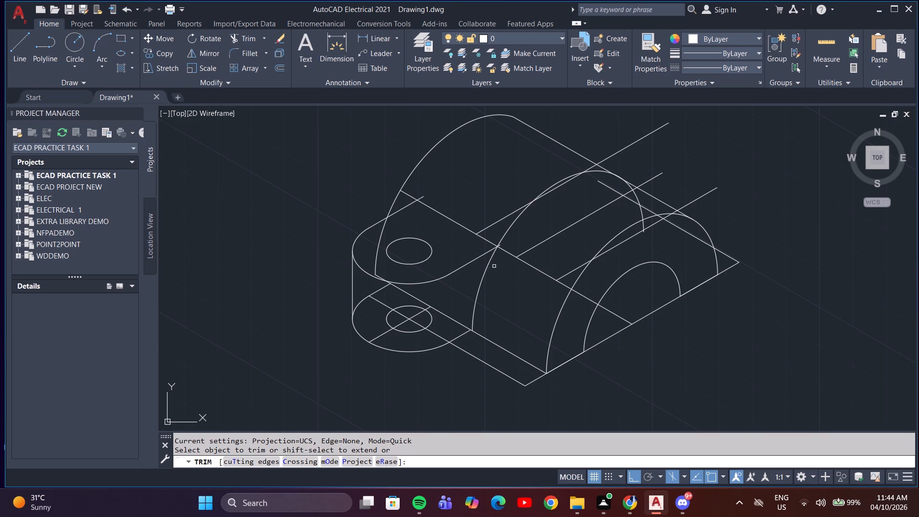
pyautogui.click(503, 233)
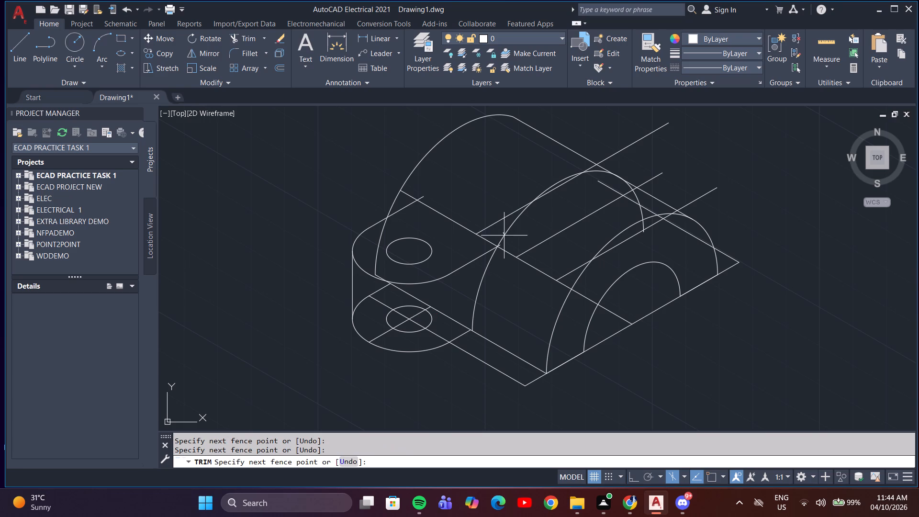
pyautogui.click(508, 238)
pyautogui.scroll(4, 509, 237)
pyautogui.click(446, 284)
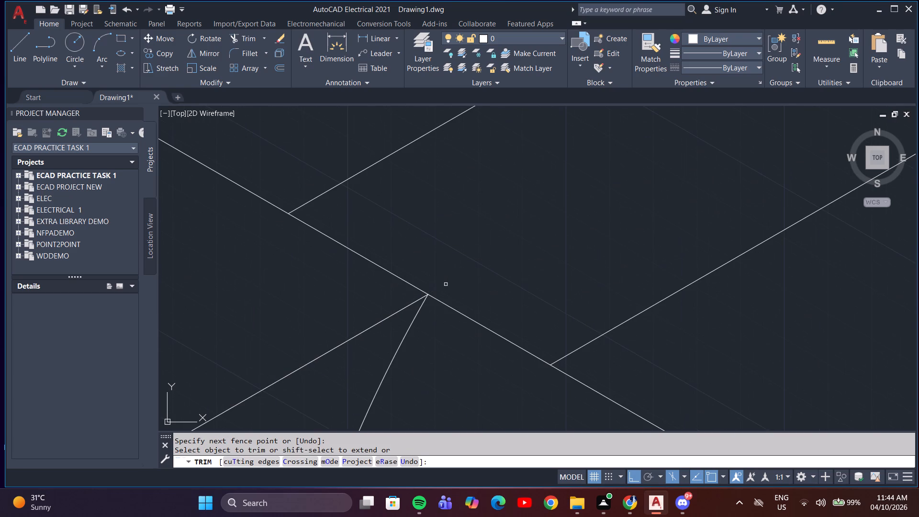
pyautogui.scroll(-4, 467, 262)
pyautogui.moveTo(497, 242); pyautogui.dragTo(487, 273, button='middle')
pyautogui.scroll(2, 495, 246)
pyautogui.click(495, 246)
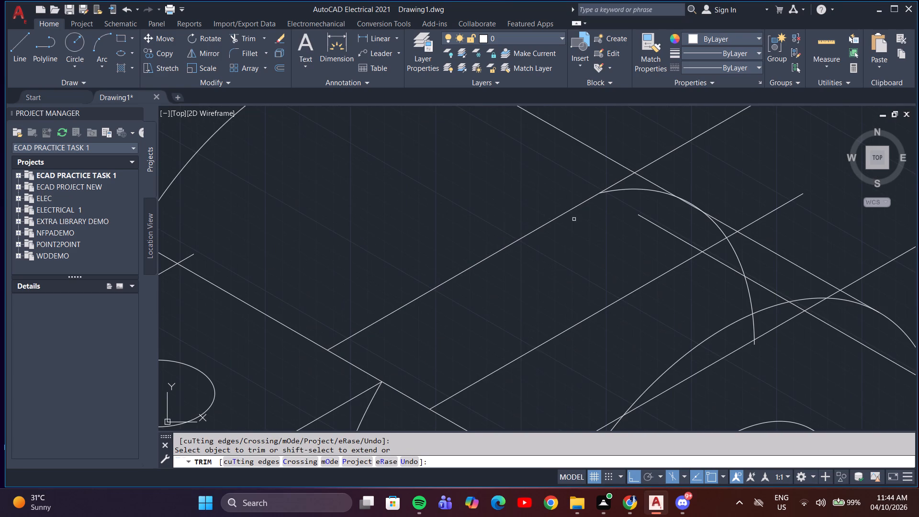
pyautogui.click(623, 187)
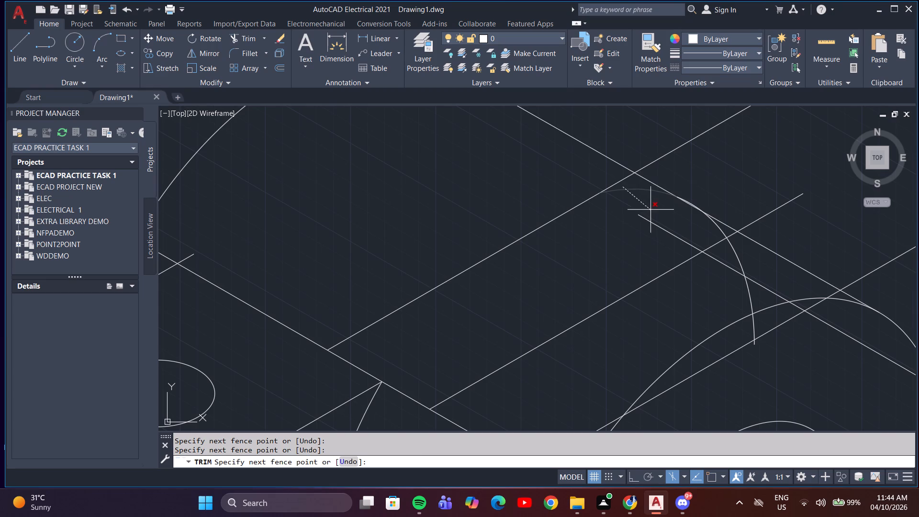
pyautogui.click(654, 203)
pyautogui.scroll(4, 696, 205)
pyautogui.click(685, 205)
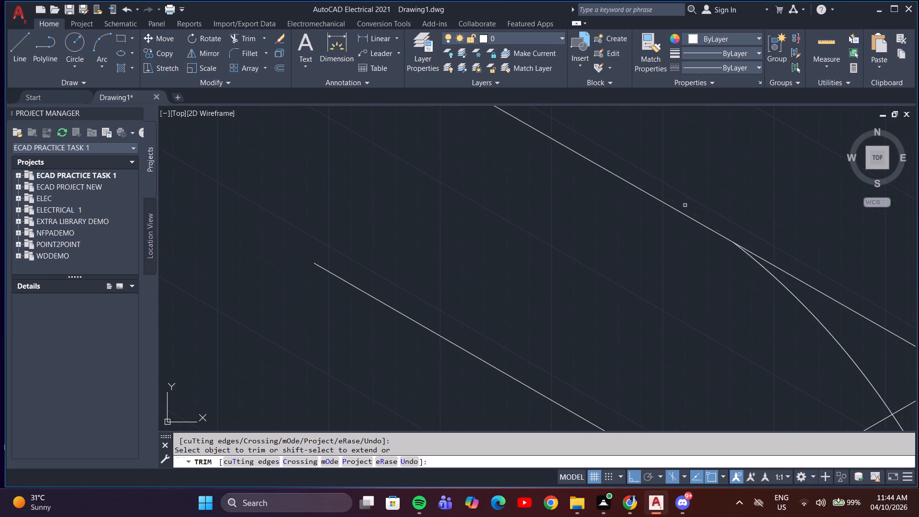
pyautogui.click(763, 270)
pyautogui.scroll(-6, 763, 276)
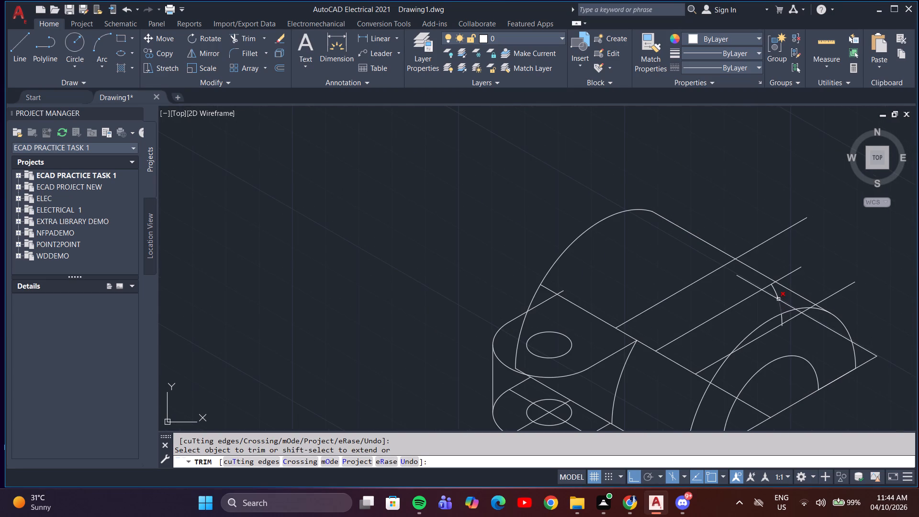
# Trim away the copied arc's remaining pieces near its lower end, including the short stub below the lowest 30° line.
pyautogui.click(777, 294)
pyautogui.scroll(4, 781, 318)
pyautogui.click(796, 317)
pyautogui.click(775, 329)
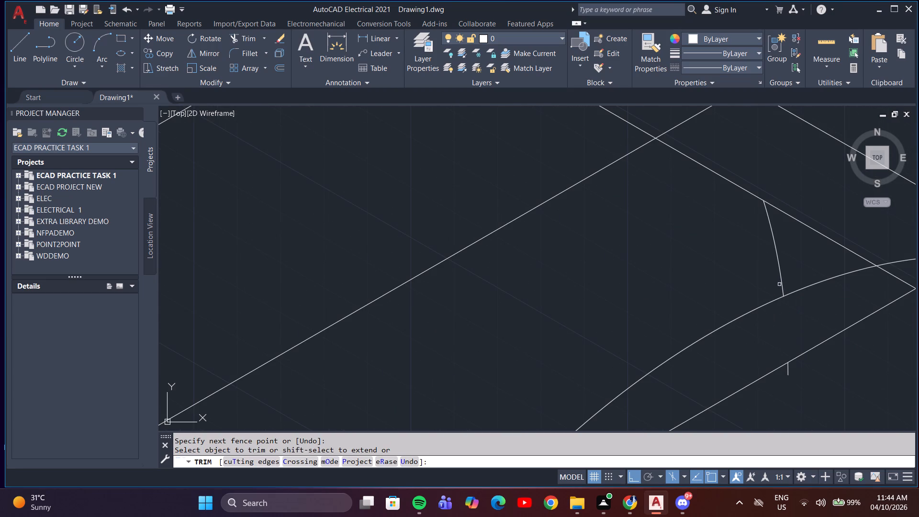
pyautogui.click(786, 252)
pyautogui.click(760, 263)
pyautogui.scroll(3, 767, 269)
pyautogui.scroll(-5, 766, 266)
pyautogui.scroll(4, 787, 320)
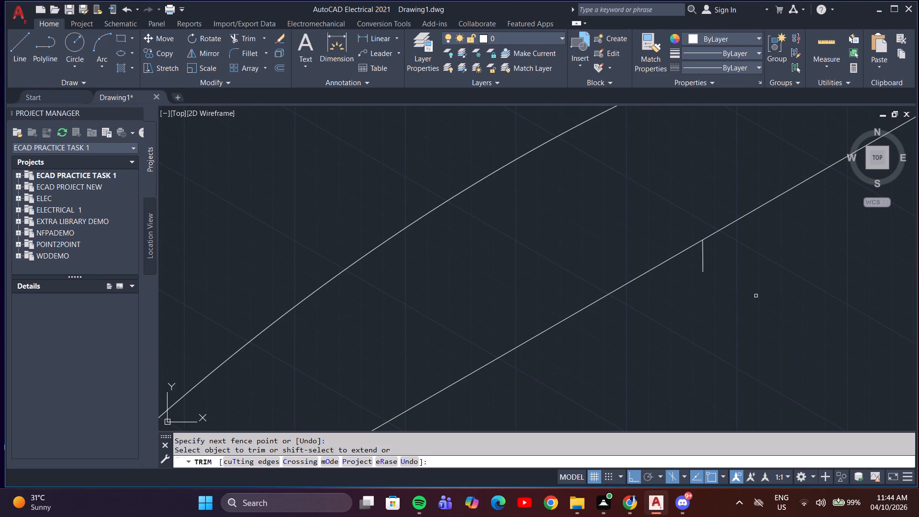
pyautogui.click(729, 259)
pyautogui.click(693, 281)
pyautogui.click(728, 258)
pyautogui.click(695, 268)
pyautogui.scroll(1, 704, 269)
pyautogui.scroll(-8, 704, 271)
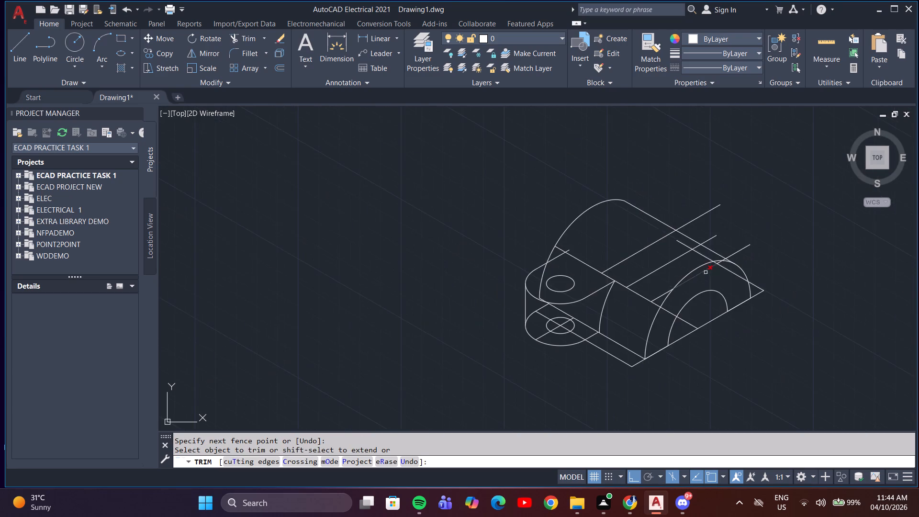
pyautogui.moveTo(720, 296); pyautogui.dragTo(667, 277, button='middle')
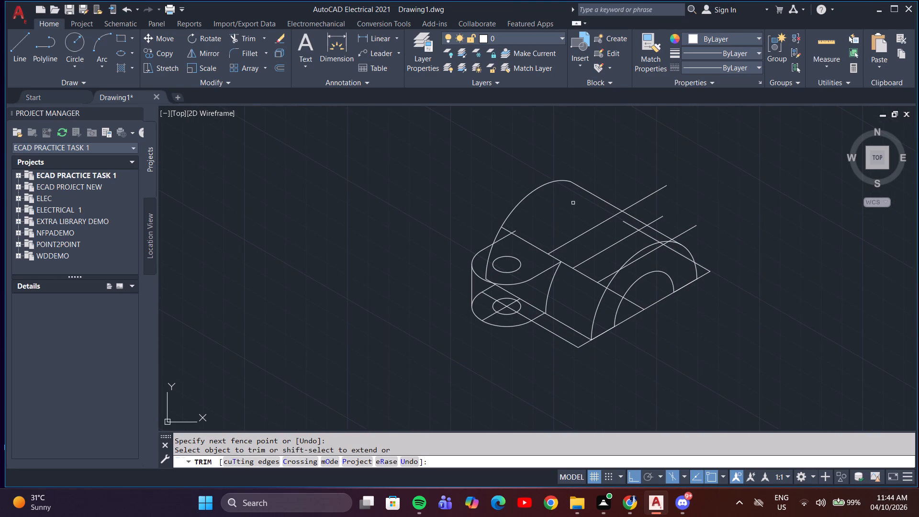
# Trim the three 30° lines running across the half-cylinder's surface from its 150° centre line.
pyautogui.scroll(2, 560, 208)
pyautogui.click(447, 265)
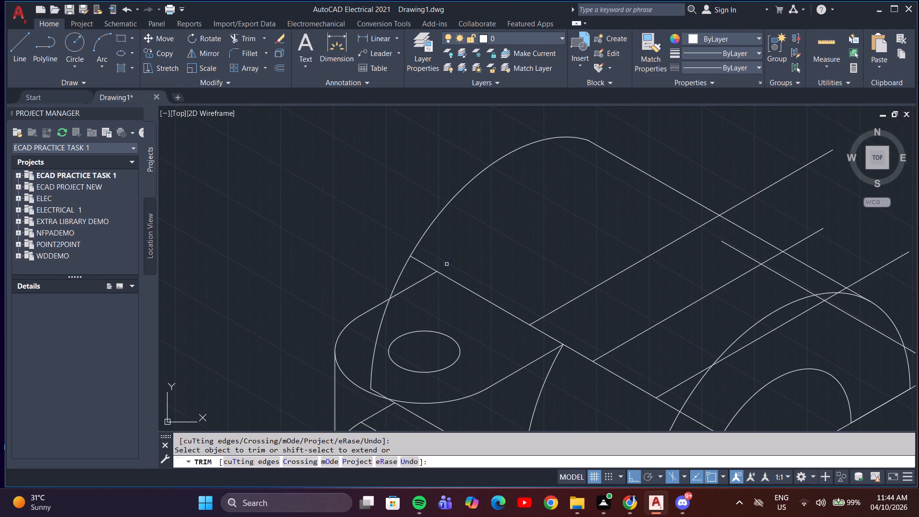
pyautogui.scroll(-2, 541, 231)
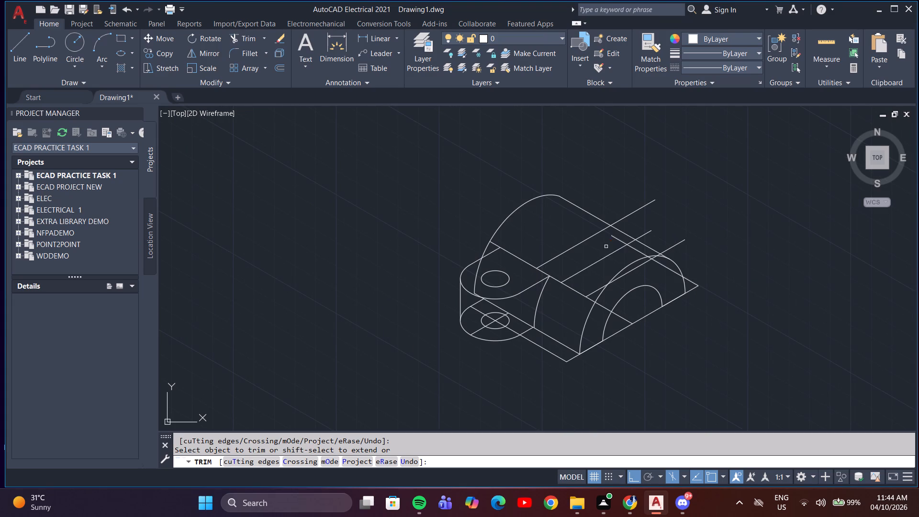
pyautogui.scroll(5, 591, 284)
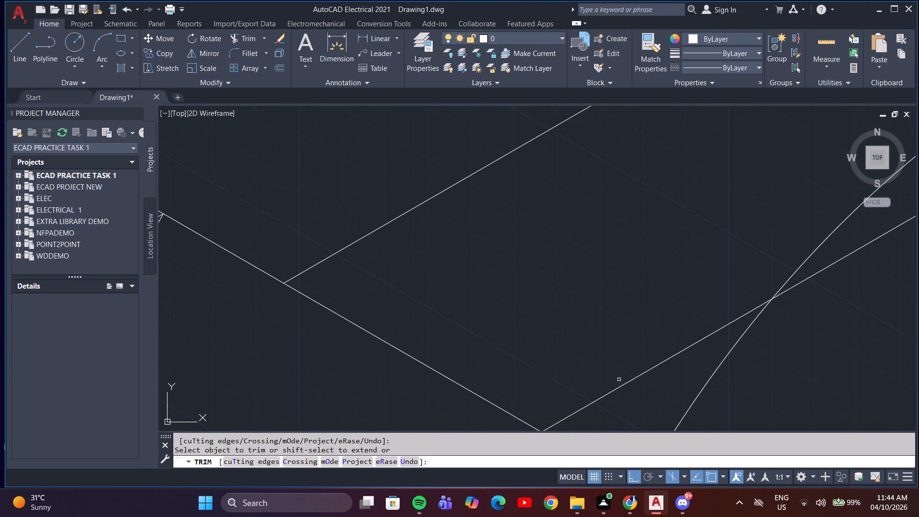
pyautogui.moveTo(629, 402); pyautogui.dragTo(412, 186)
pyautogui.scroll(-5, 418, 188)
pyautogui.moveTo(433, 179); pyautogui.dragTo(419, 159)
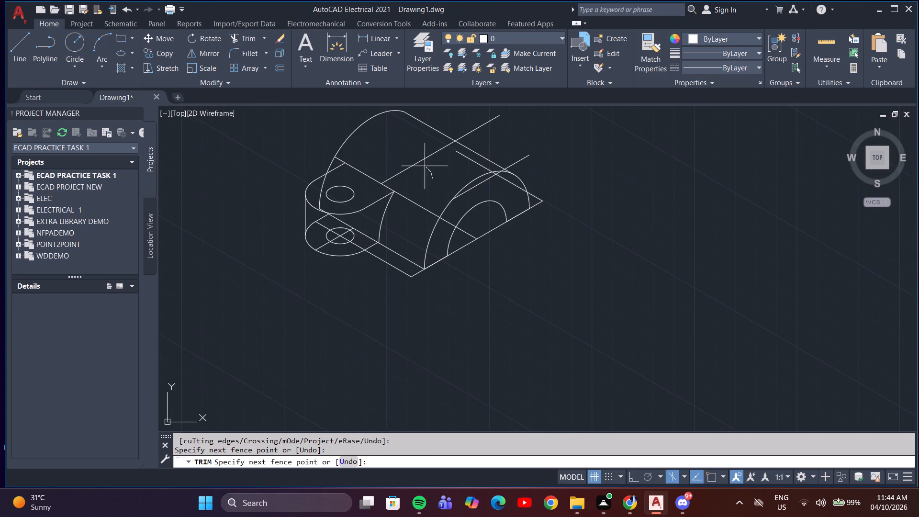
pyautogui.moveTo(419, 159); pyautogui.dragTo(411, 152)
pyautogui.scroll(4, 473, 185)
pyautogui.scroll(-2, 474, 187)
pyautogui.click(488, 180)
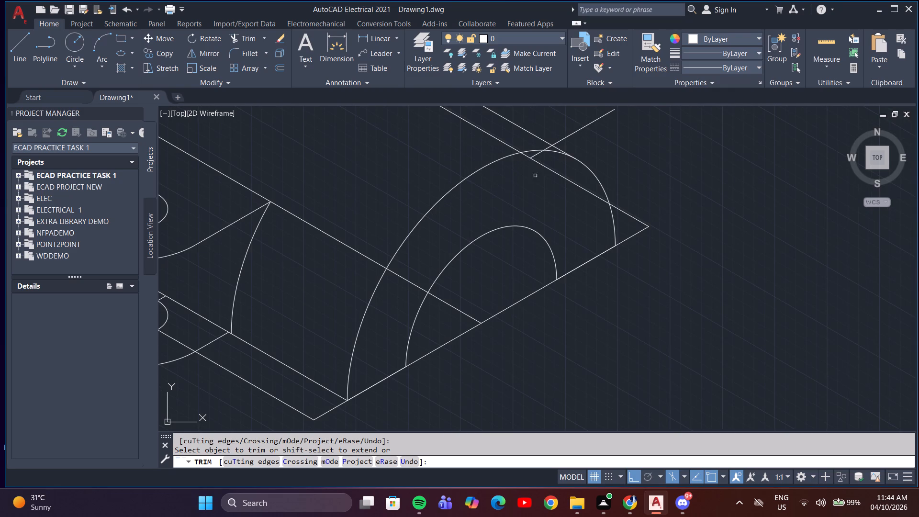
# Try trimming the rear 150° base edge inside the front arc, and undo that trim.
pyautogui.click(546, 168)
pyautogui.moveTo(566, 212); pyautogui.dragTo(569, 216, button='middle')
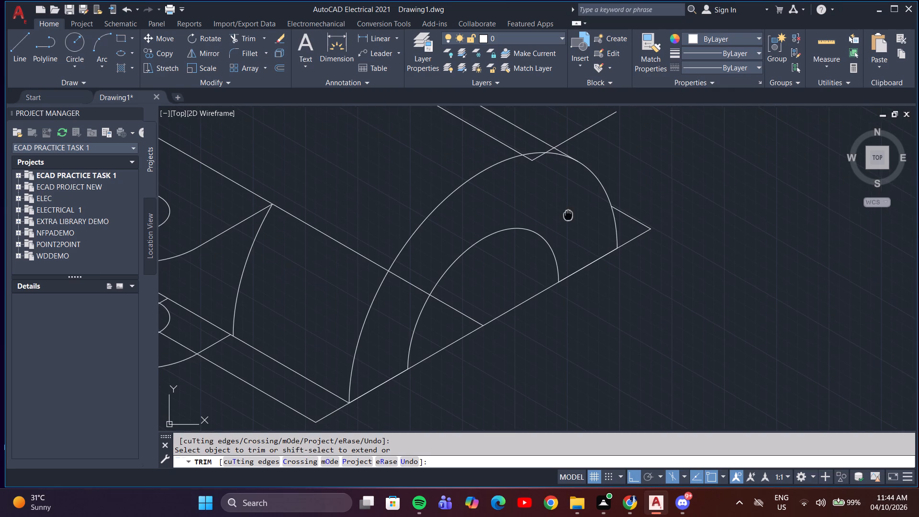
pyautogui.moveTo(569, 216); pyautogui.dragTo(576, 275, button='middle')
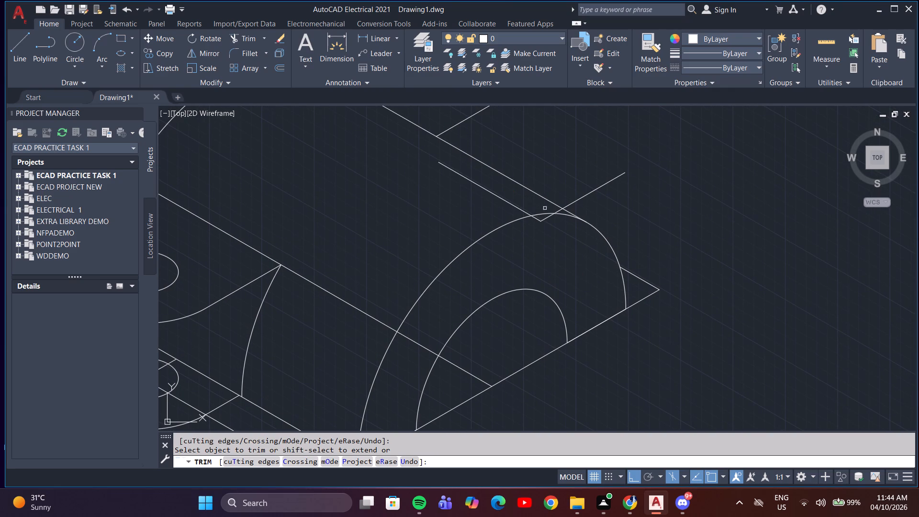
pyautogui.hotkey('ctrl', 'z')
# Trim away the leftover ends of the 30° lines at and beyond the half-cylinder's upper 150° tangent edge.
pyautogui.scroll(-3, 633, 257)
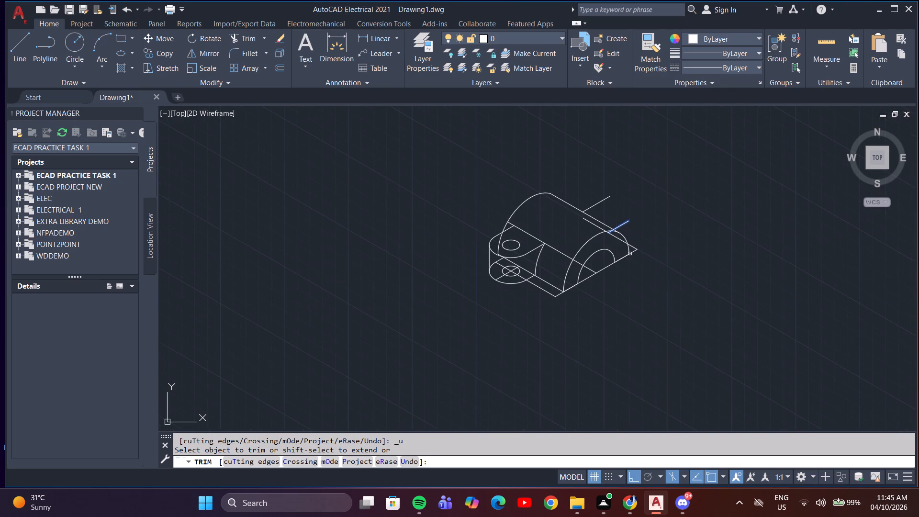
pyautogui.click(625, 225)
pyautogui.scroll(2, 625, 216)
pyautogui.scroll(2, 592, 236)
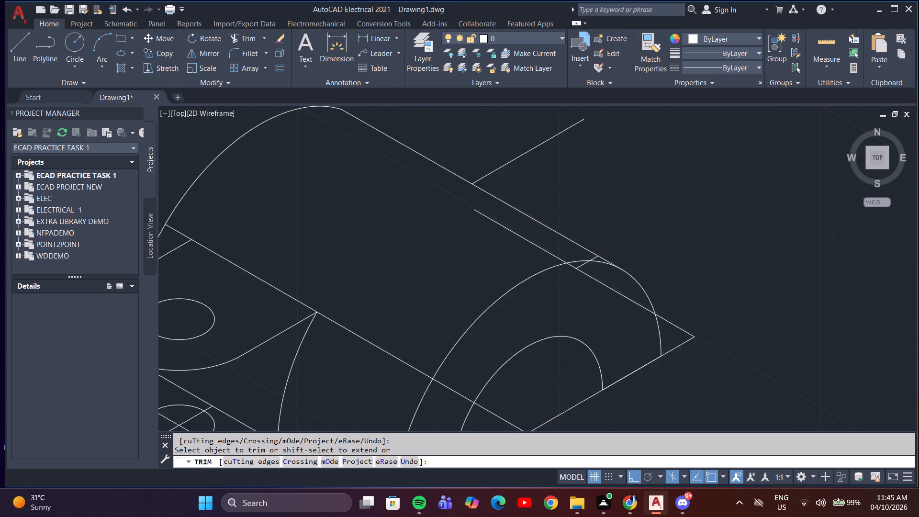
pyautogui.scroll(2, 592, 236)
pyautogui.click(608, 322)
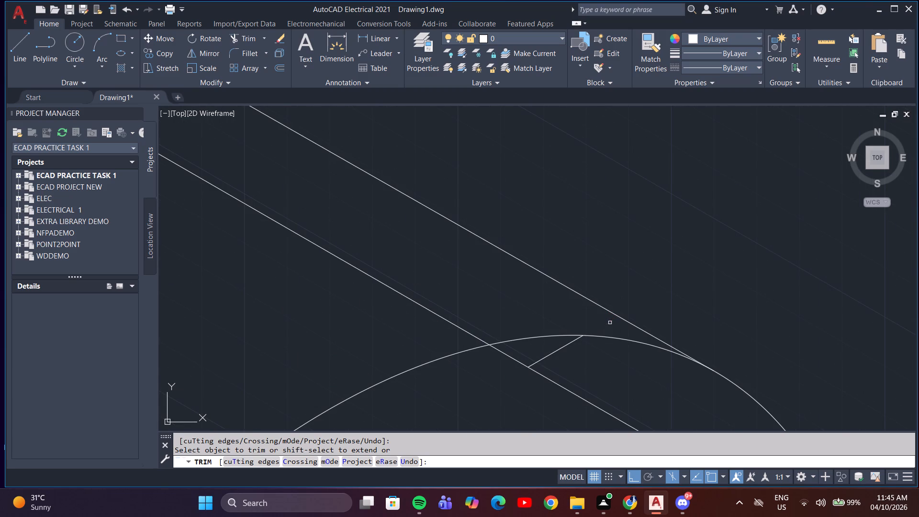
pyautogui.click(566, 346)
pyautogui.scroll(-2, 563, 290)
pyautogui.moveTo(431, 144); pyautogui.dragTo(465, 162)
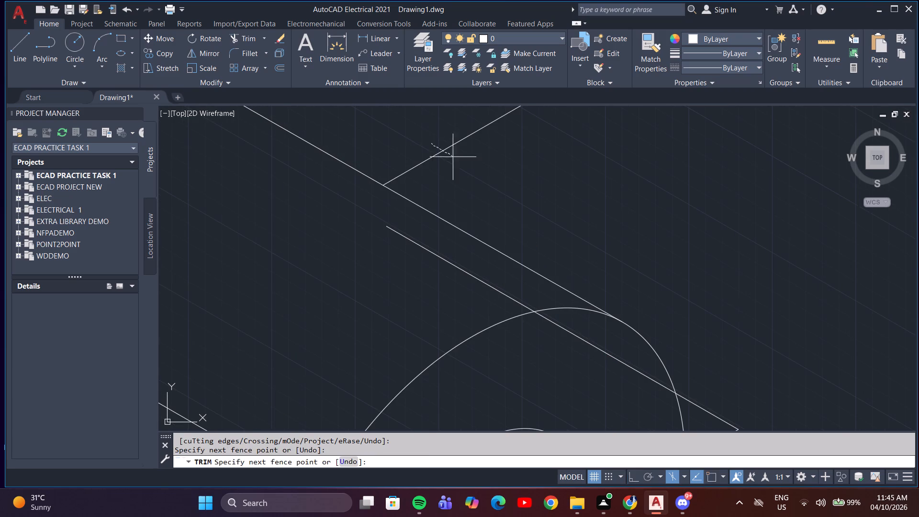
pyautogui.moveTo(465, 162); pyautogui.dragTo(471, 164)
# Trim the hidden part of the rear 150° base edge, leaving only the short piece outside the front arc.
pyautogui.moveTo(446, 249); pyautogui.dragTo(437, 282)
pyautogui.moveTo(568, 327); pyautogui.dragTo(562, 362)
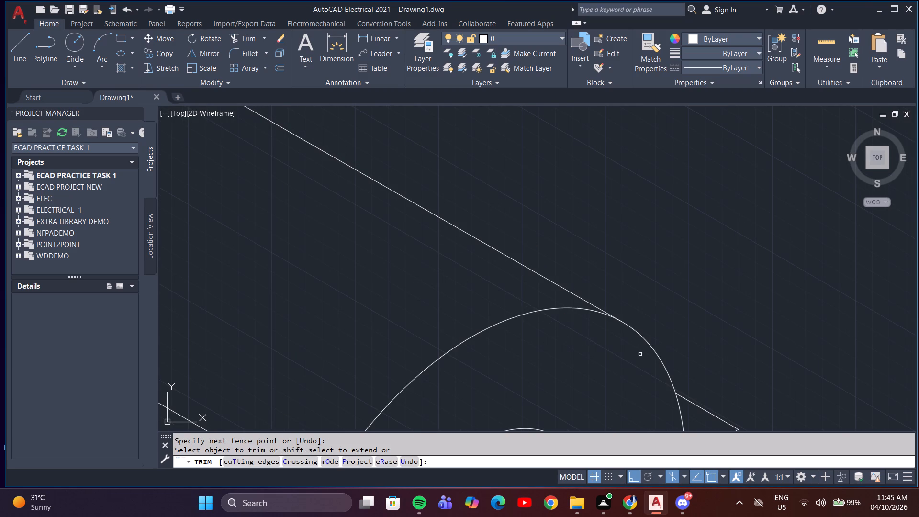
pyautogui.scroll(-3, 640, 353)
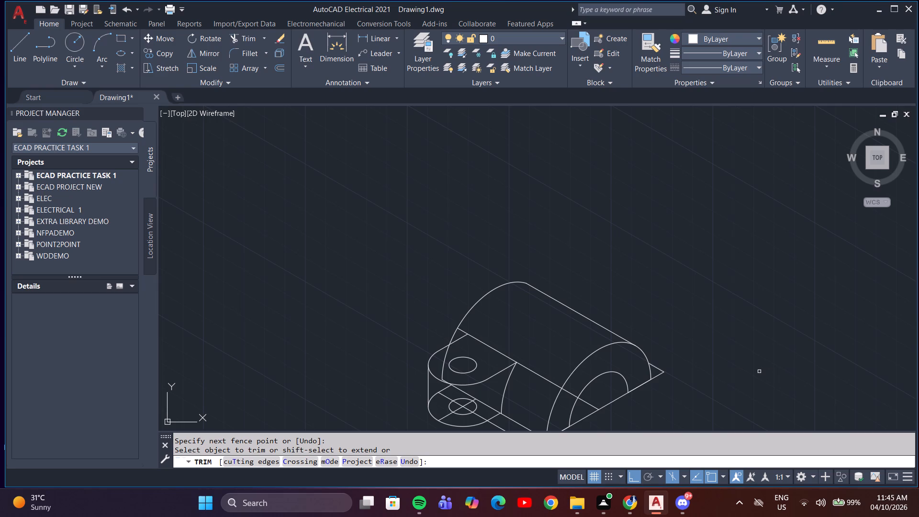
pyautogui.scroll(2, 703, 376)
pyautogui.moveTo(703, 376); pyautogui.dragTo(848, 255, button='middle')
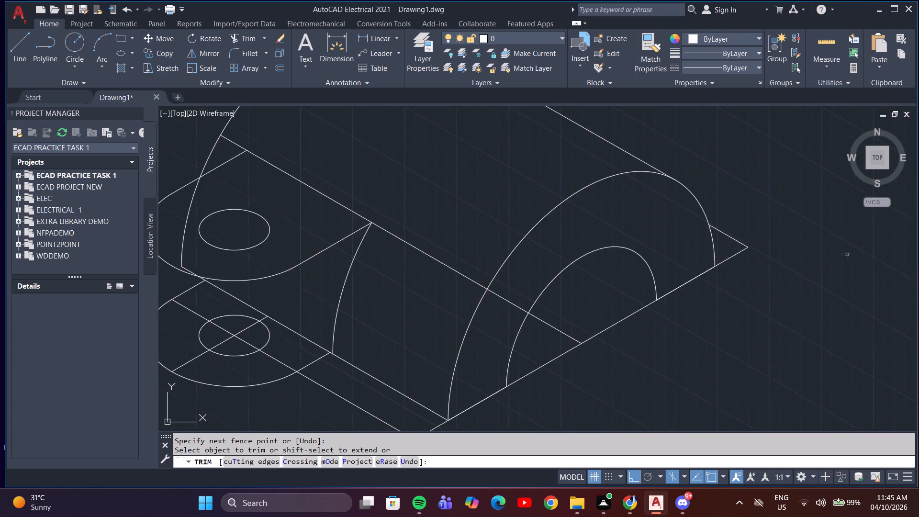
pyautogui.scroll(-2, 816, 268)
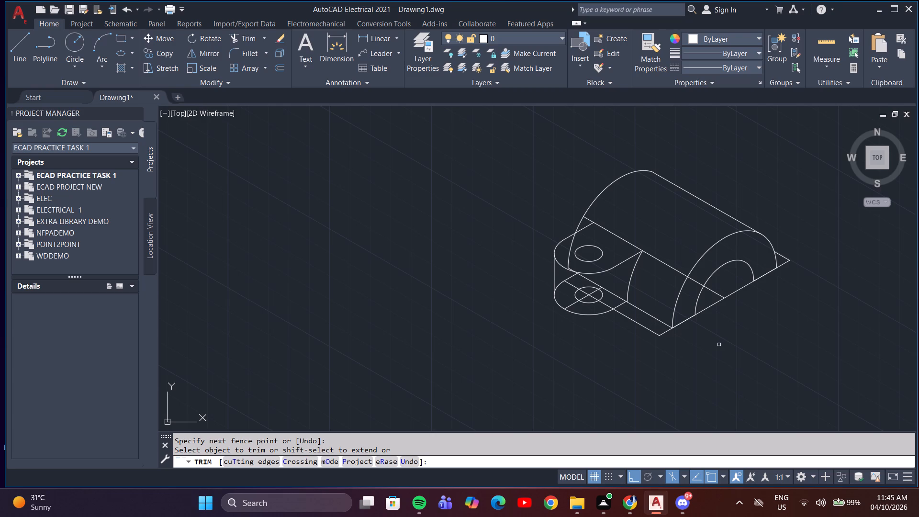
pyautogui.press('Escape')
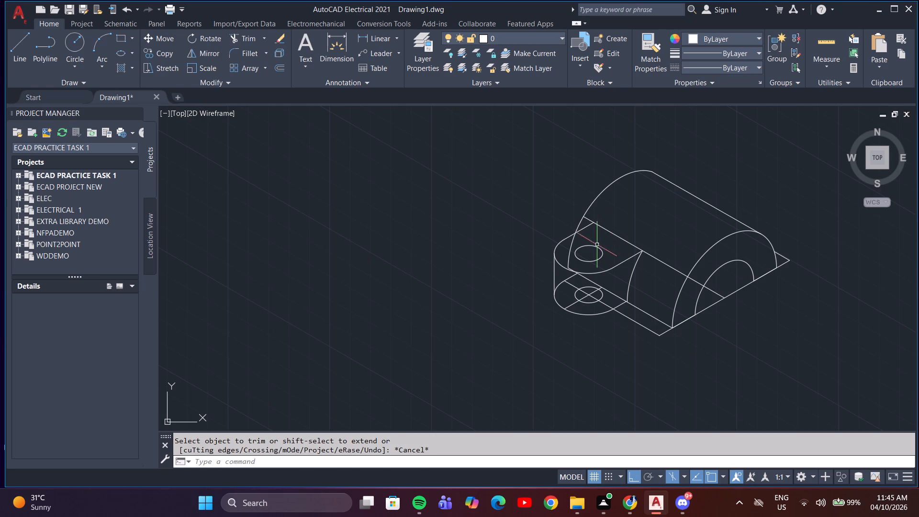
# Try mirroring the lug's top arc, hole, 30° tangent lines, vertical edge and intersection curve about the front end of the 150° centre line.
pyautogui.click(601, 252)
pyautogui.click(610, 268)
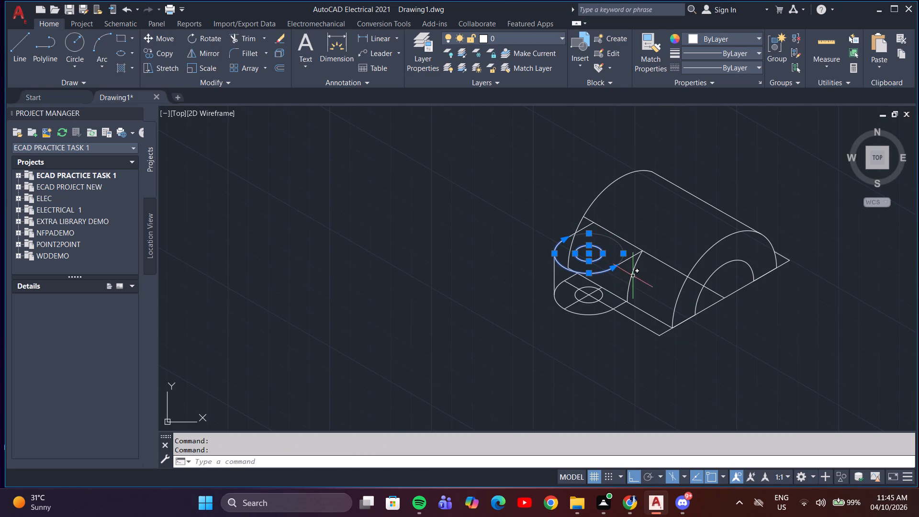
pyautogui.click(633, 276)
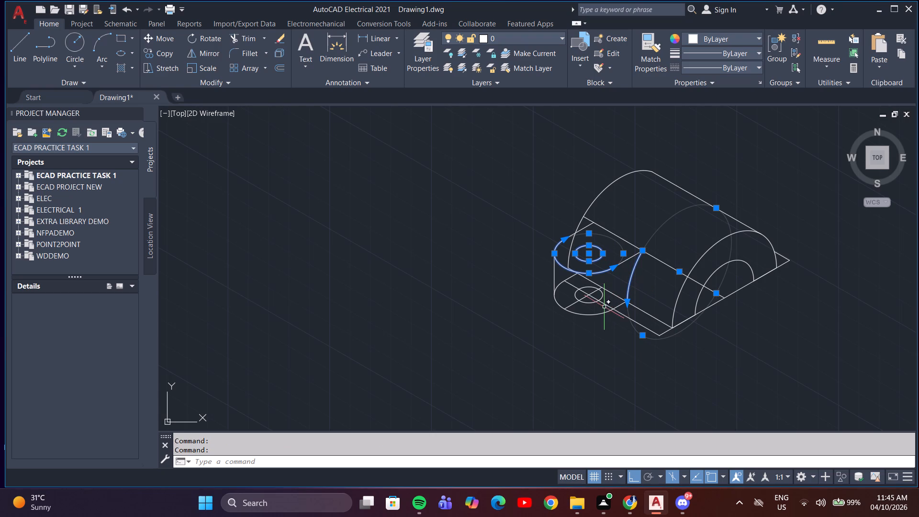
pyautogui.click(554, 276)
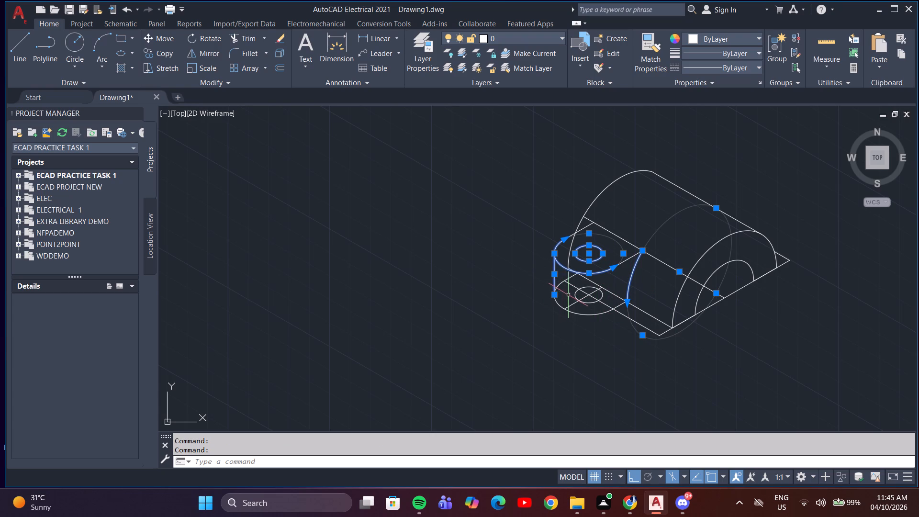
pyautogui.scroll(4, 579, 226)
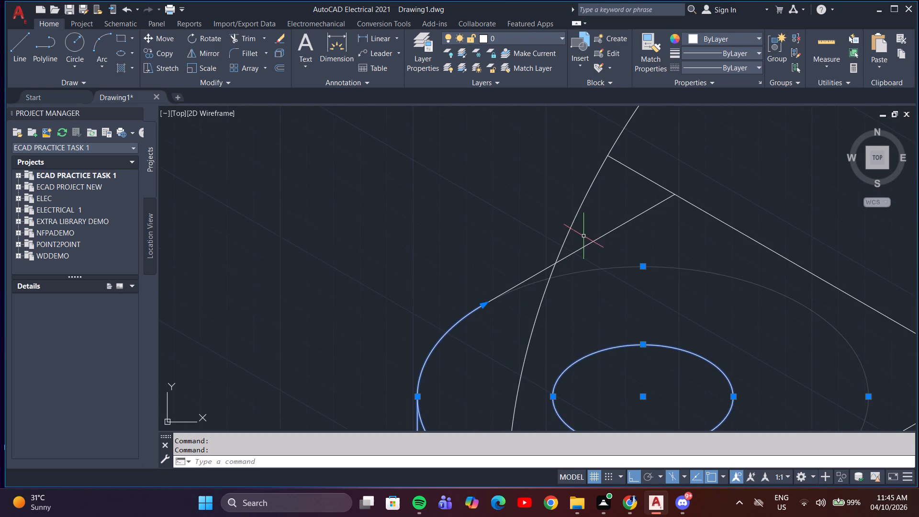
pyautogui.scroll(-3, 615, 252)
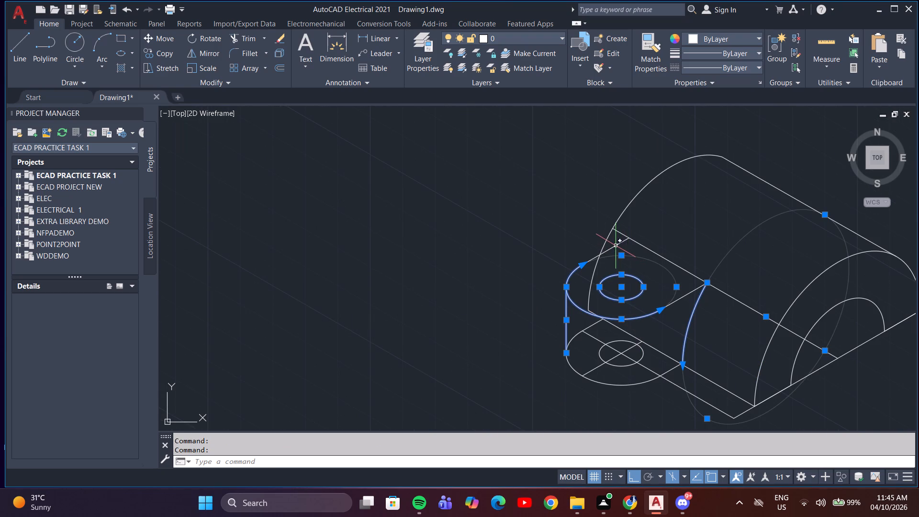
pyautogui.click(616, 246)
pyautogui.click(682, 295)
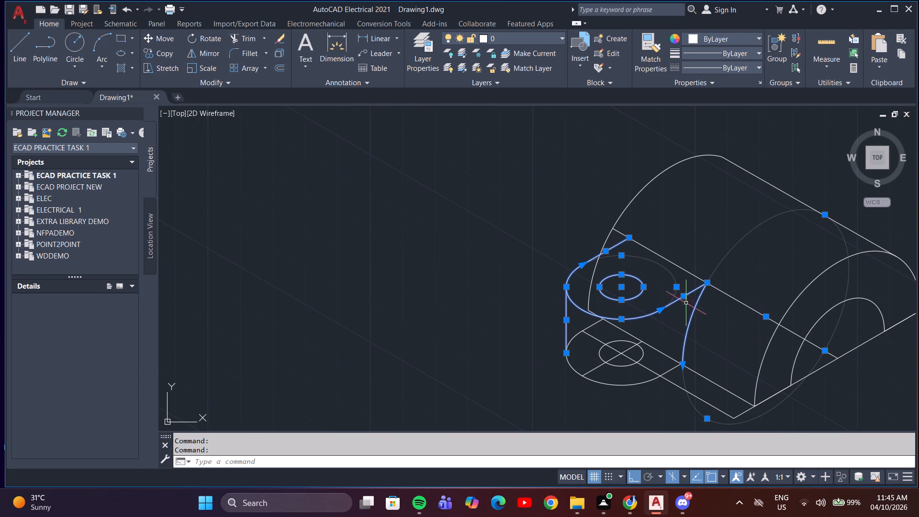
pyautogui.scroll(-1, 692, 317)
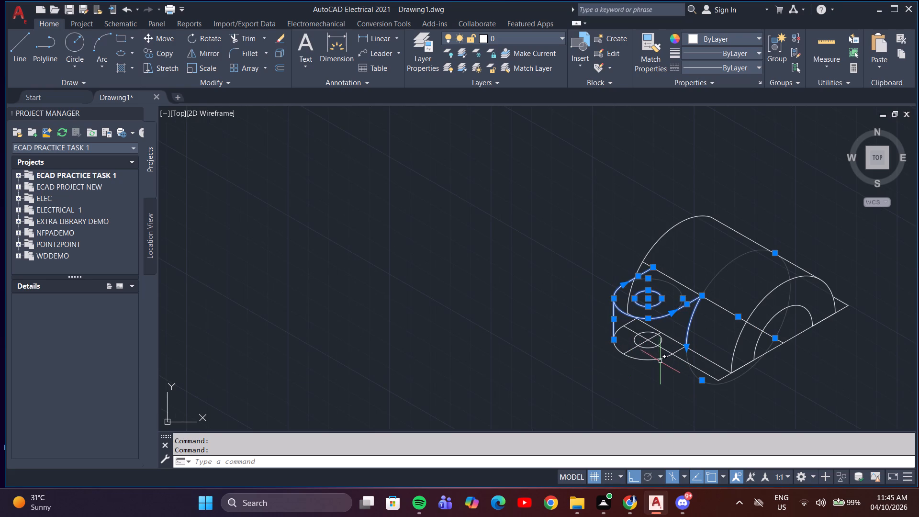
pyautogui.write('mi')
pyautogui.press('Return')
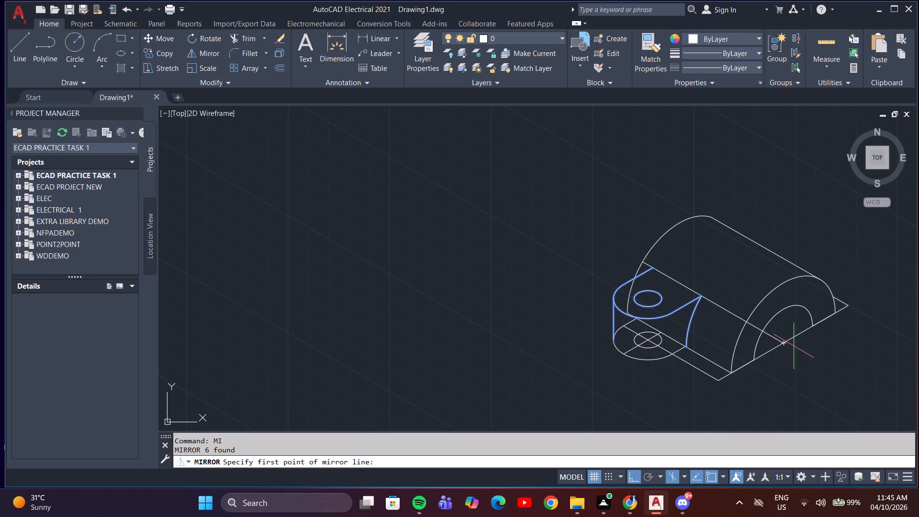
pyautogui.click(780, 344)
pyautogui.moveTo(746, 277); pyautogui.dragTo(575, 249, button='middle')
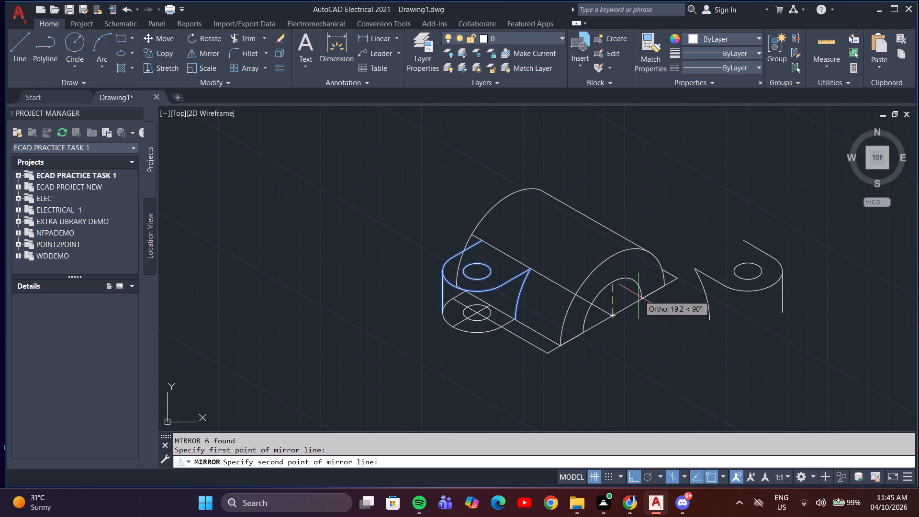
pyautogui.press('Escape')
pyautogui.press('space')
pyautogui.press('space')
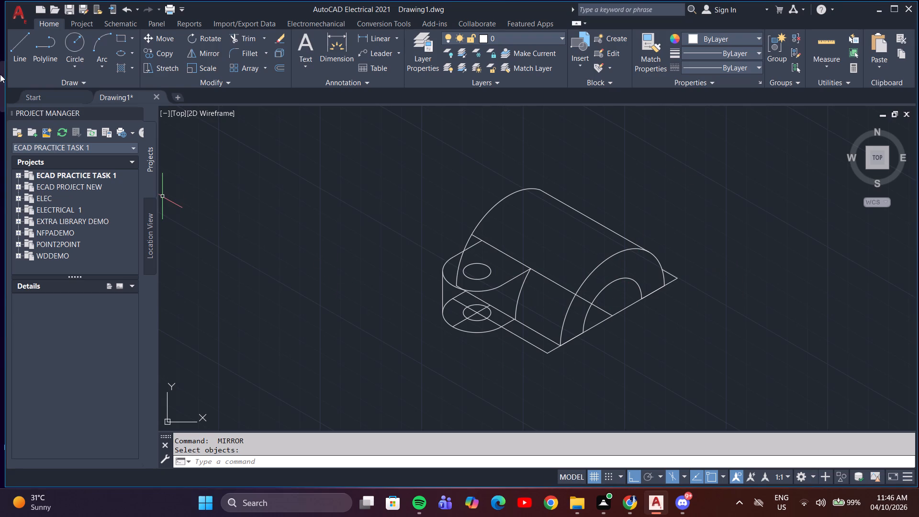
# Draw a 150° line extending from the short rear base edge piece back across the half-cylinder to inside its upper tangent edge.
pyautogui.click(18, 50)
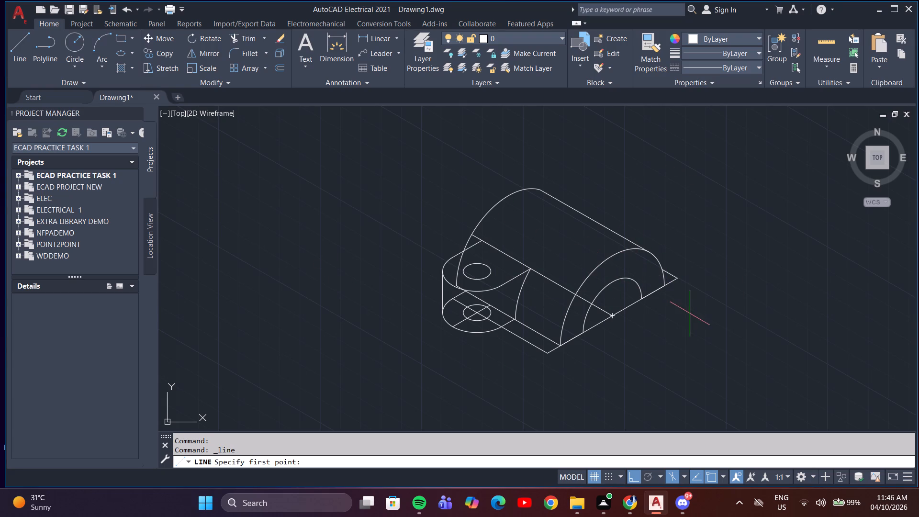
pyautogui.moveTo(691, 314); pyautogui.dragTo(666, 360, button='middle')
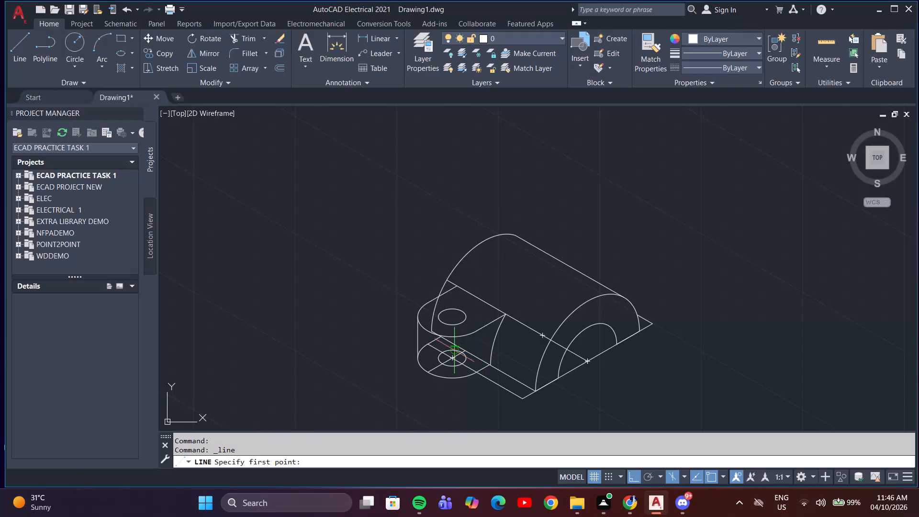
pyautogui.scroll(4, 479, 355)
pyautogui.scroll(-1, 479, 355)
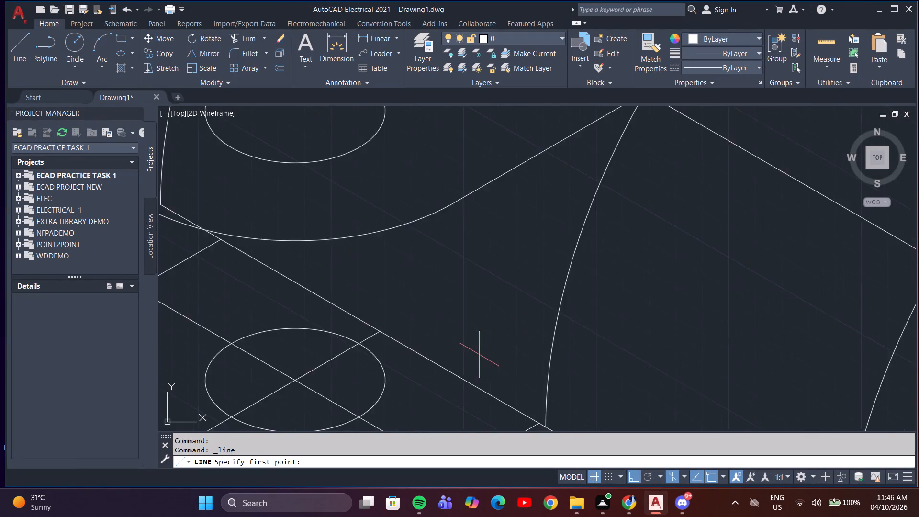
pyautogui.scroll(-1, 479, 355)
pyautogui.moveTo(657, 304); pyautogui.dragTo(601, 316, button='middle')
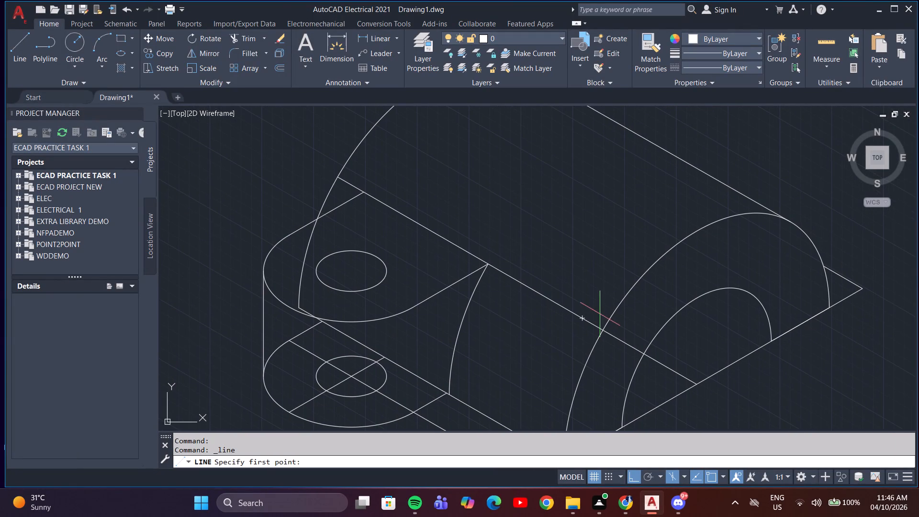
pyautogui.scroll(-2, 314, 319)
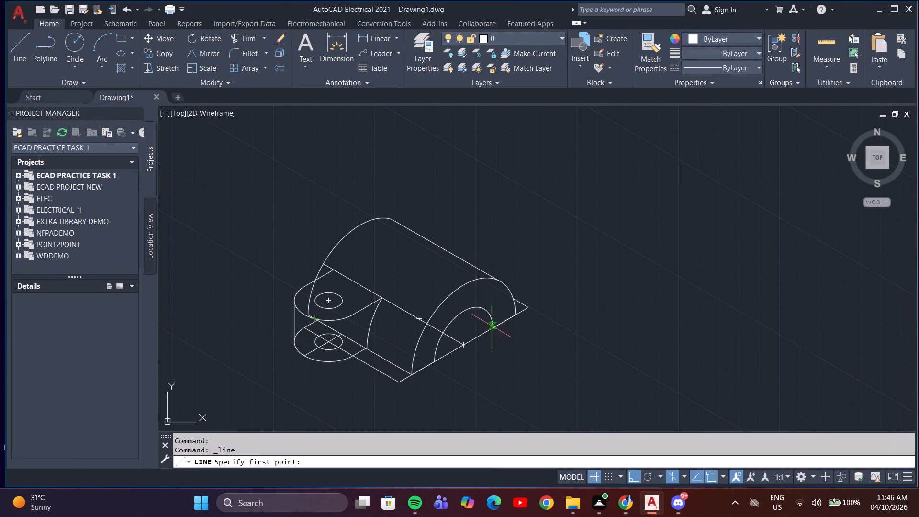
pyautogui.click(516, 300)
pyautogui.click(444, 272)
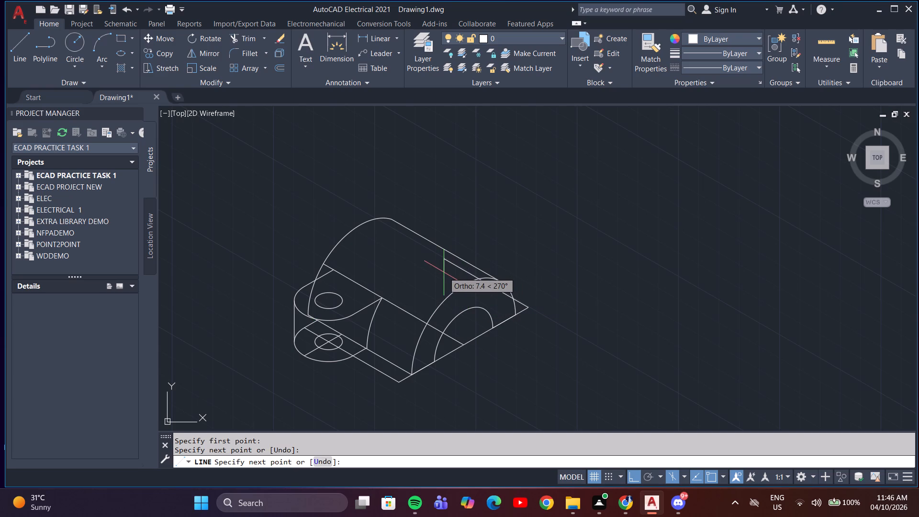
pyautogui.press('space')
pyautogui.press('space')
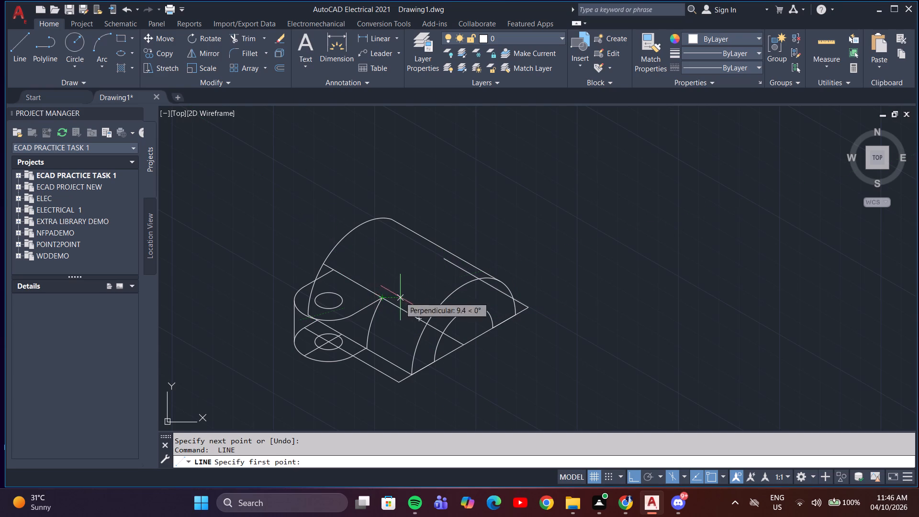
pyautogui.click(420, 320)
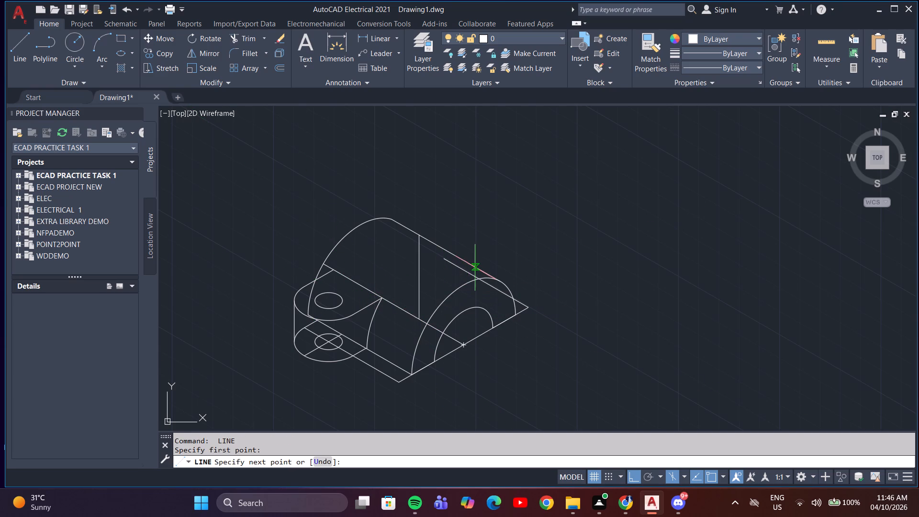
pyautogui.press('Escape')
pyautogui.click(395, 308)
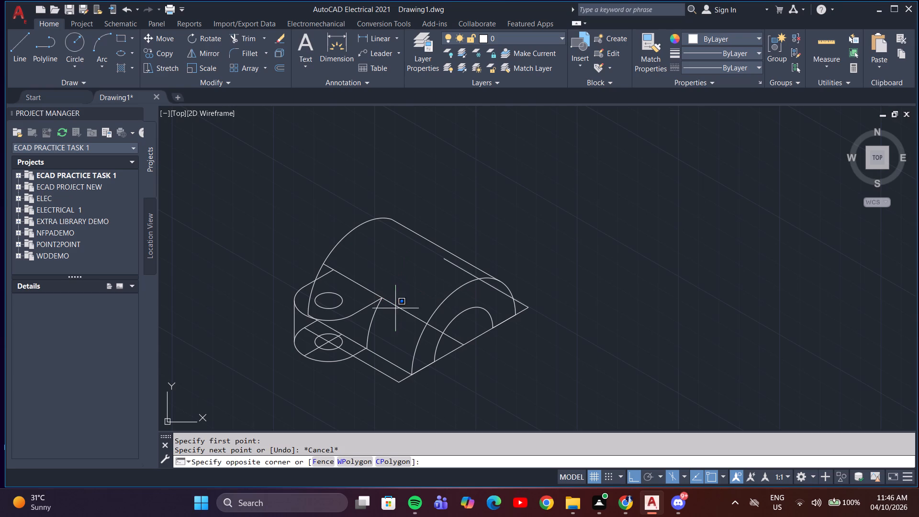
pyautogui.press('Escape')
# Draw a 30° line in the top isoplane from the 150° centre line's midpoint, crossing the extended rear base line and upper tangent edge.
pyautogui.click(399, 309)
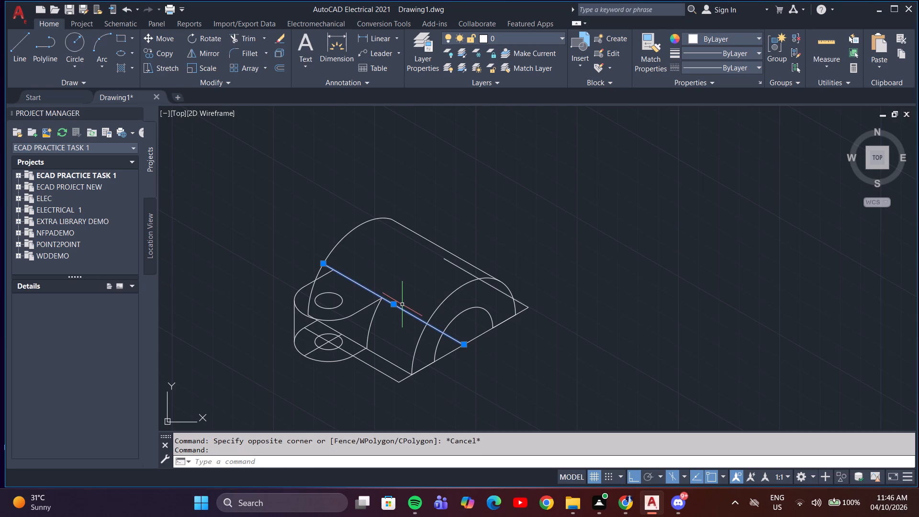
pyautogui.press('l')
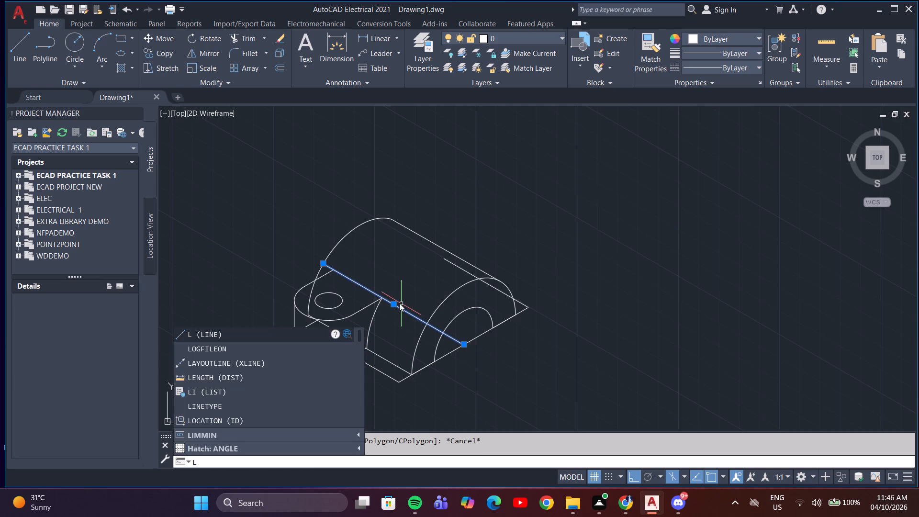
pyautogui.press('Return')
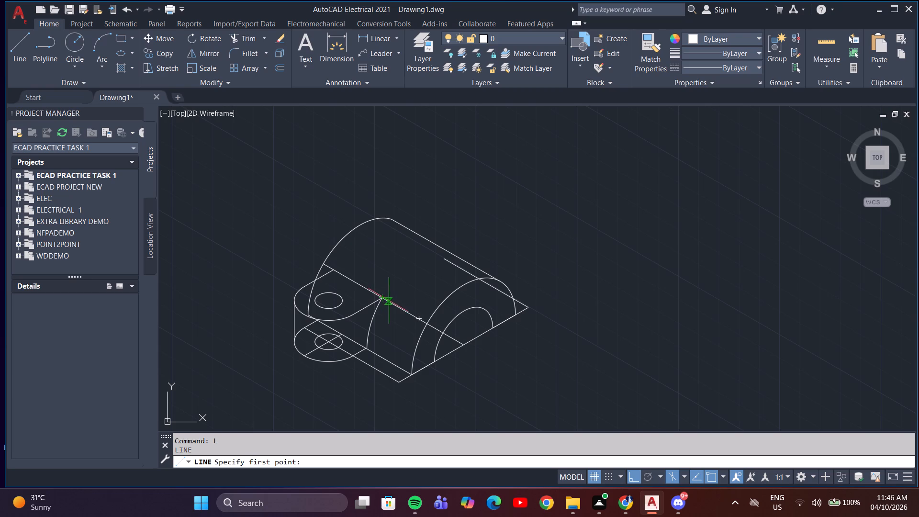
pyautogui.click(392, 306)
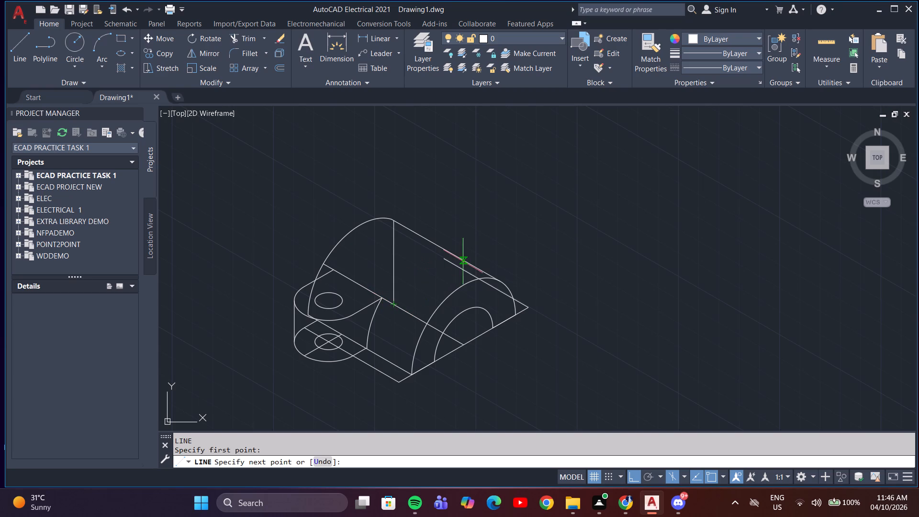
pyautogui.press('F5')
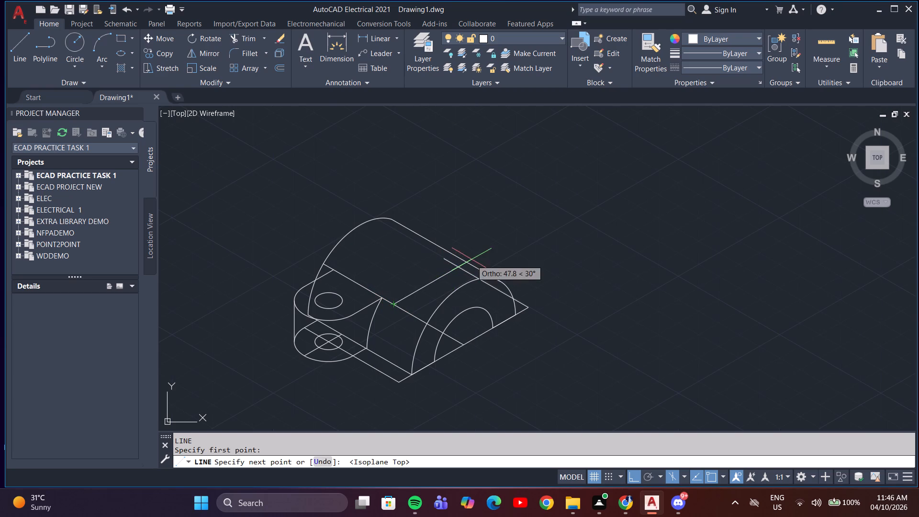
pyautogui.click(499, 243)
pyautogui.press('Escape')
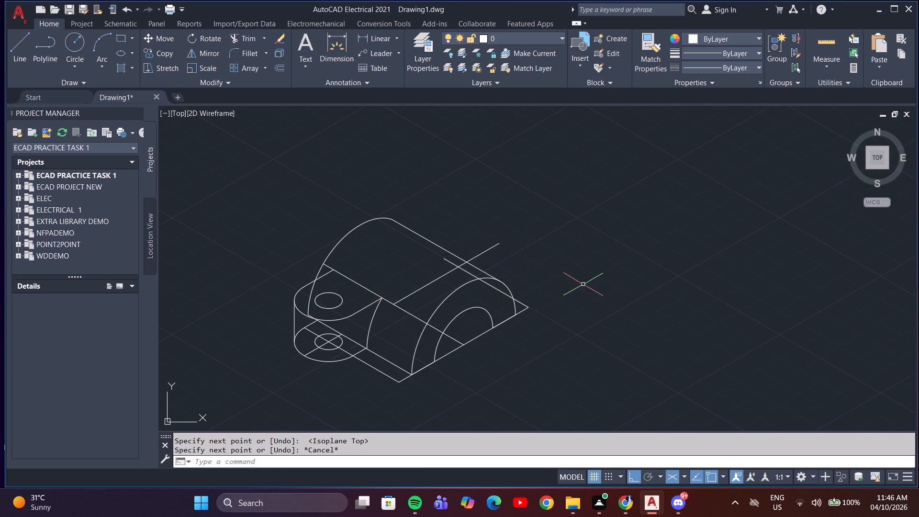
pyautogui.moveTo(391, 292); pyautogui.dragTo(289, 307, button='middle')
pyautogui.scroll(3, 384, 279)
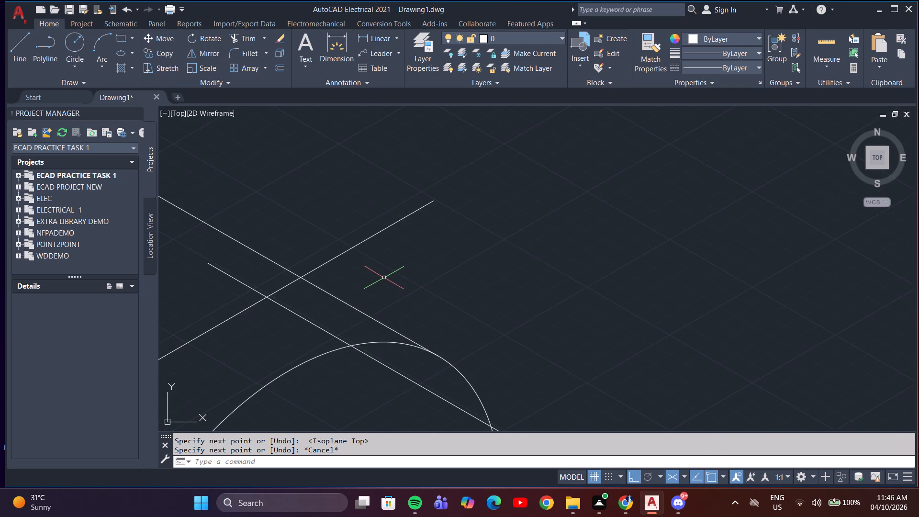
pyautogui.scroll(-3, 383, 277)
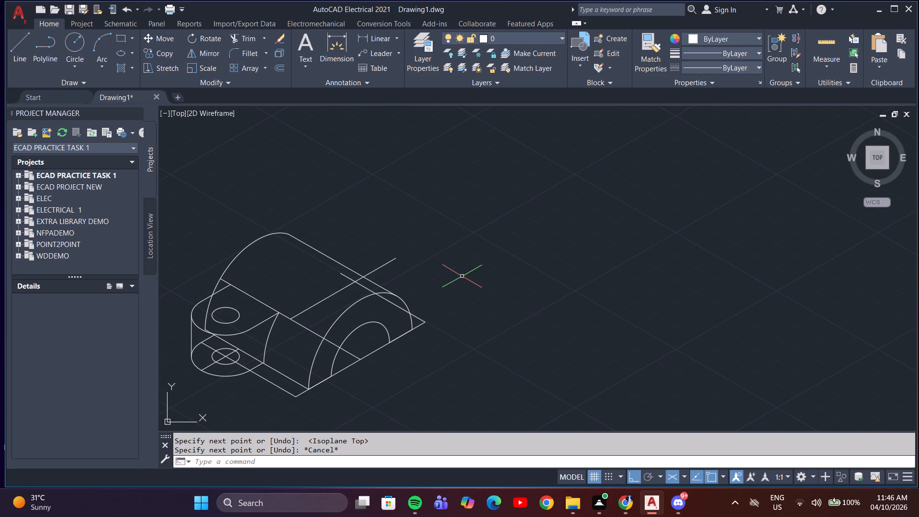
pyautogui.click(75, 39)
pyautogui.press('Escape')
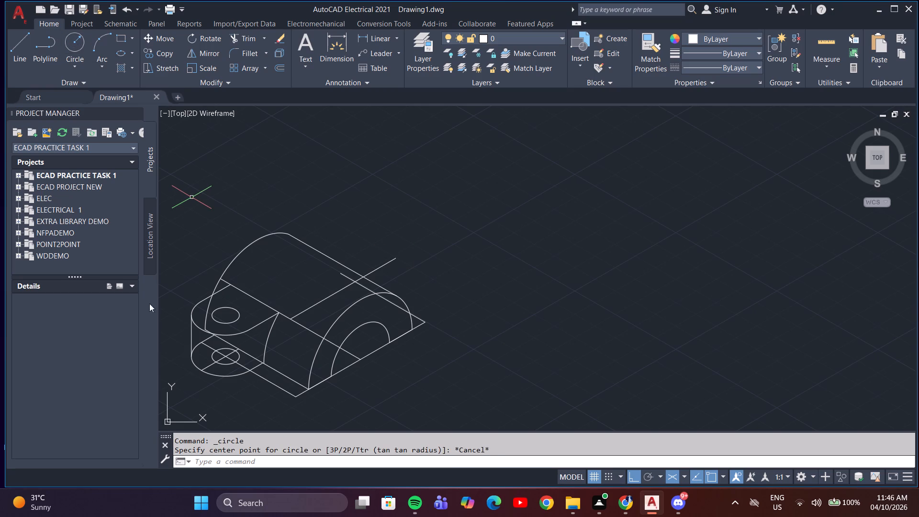
# Copy the rear lug's base arc and its 12 mm hole ellipse from the arc's end about 120 mm along 30°, beyond the half-cylinder's far side.
pyautogui.moveTo(229, 371); pyautogui.dragTo(312, 391, button='middle')
pyautogui.click(315, 390)
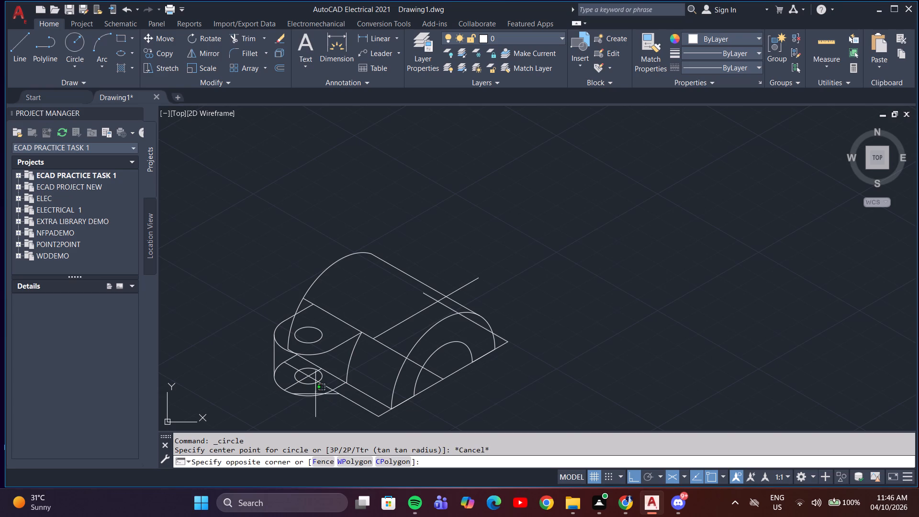
pyautogui.press('Escape')
pyautogui.click(316, 395)
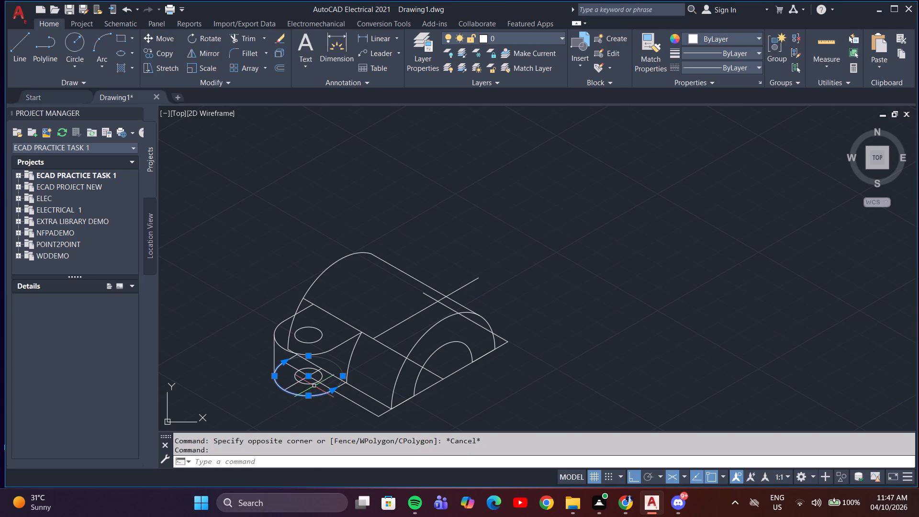
pyautogui.click(312, 382)
pyautogui.scroll(3, 298, 367)
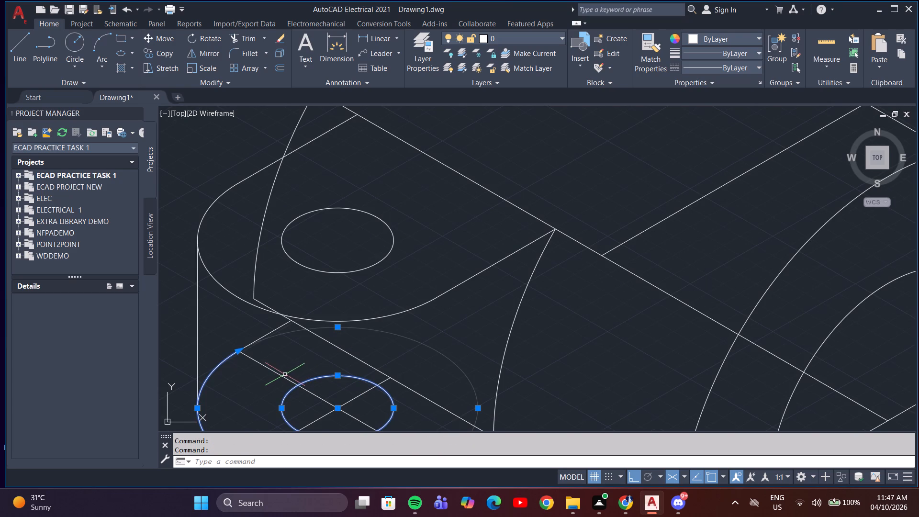
pyautogui.click(284, 375)
pyautogui.click(321, 416)
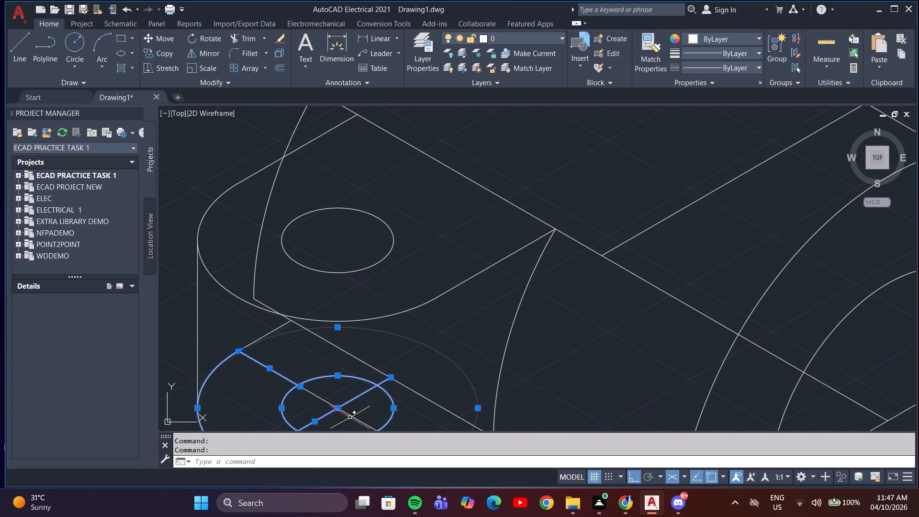
pyautogui.keyDown('shift'); pyautogui.click(321, 399); pyautogui.keyUp('shift')
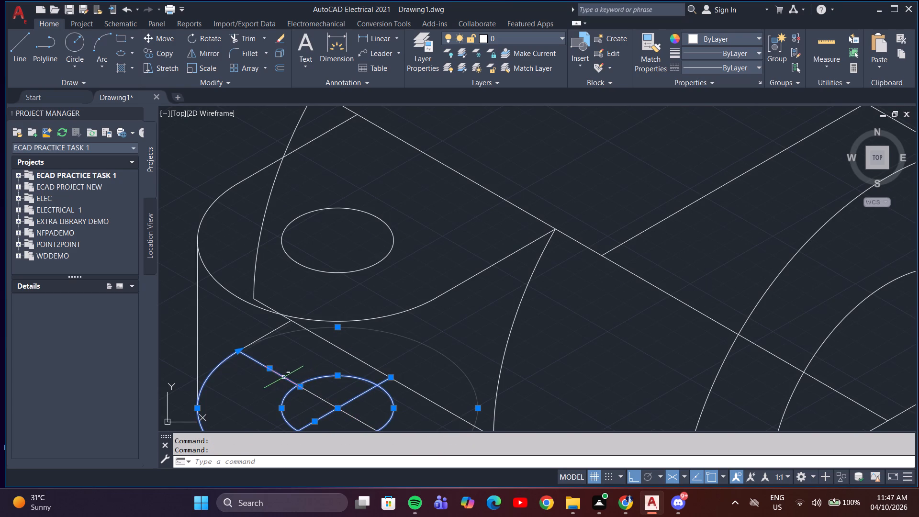
pyautogui.keyDown('shift'); pyautogui.click(283, 377); pyautogui.keyUp('shift')
pyautogui.keyDown('shift'); pyautogui.click(381, 384); pyautogui.keyUp('shift')
pyautogui.keyDown('shift'); pyautogui.scroll(-2, 358, 416); pyautogui.keyUp('shift')
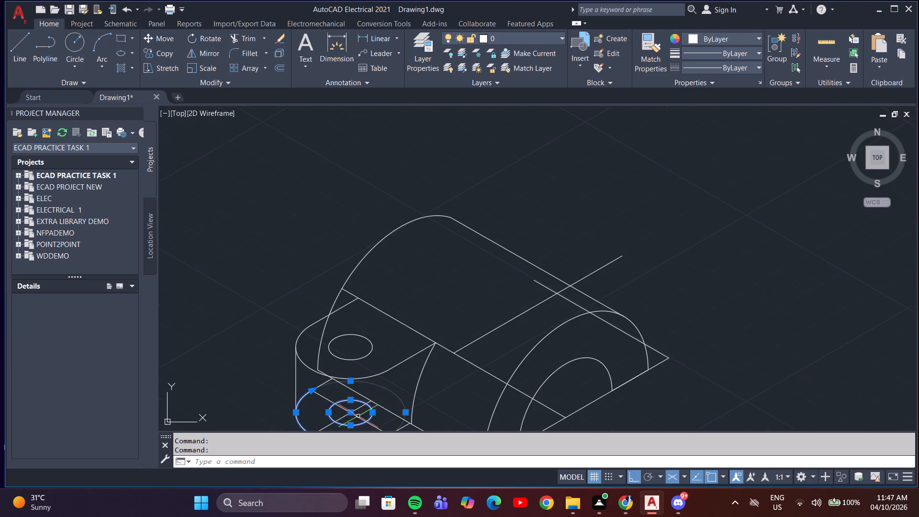
pyautogui.keyDown('shift'); pyautogui.scroll(-1, 369, 418); pyautogui.keyUp('shift')
pyautogui.keyDown('shift'); pyautogui.moveTo(370, 425); pyautogui.dragTo(345, 373, button='middle'); pyautogui.keyUp('shift')
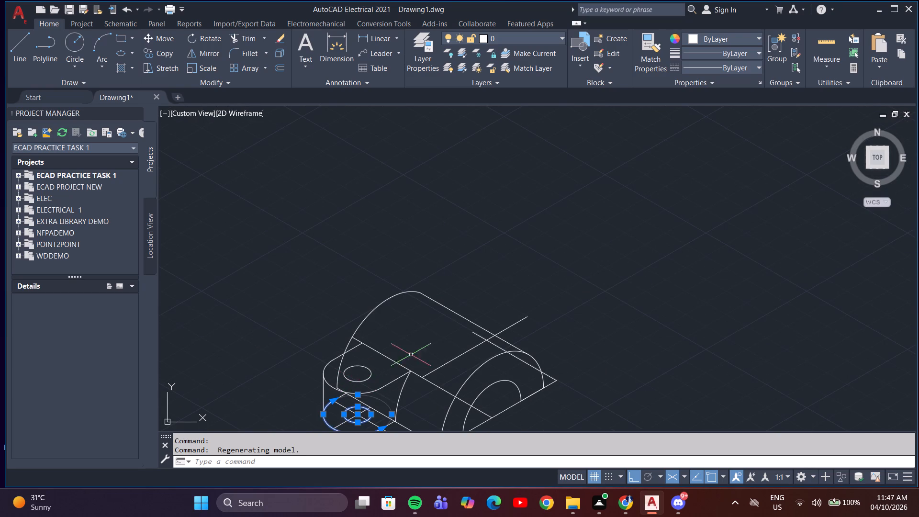
pyautogui.scroll(-1, 473, 303)
pyautogui.moveTo(505, 360); pyautogui.dragTo(464, 326, button='middle')
pyautogui.scroll(3, 379, 344)
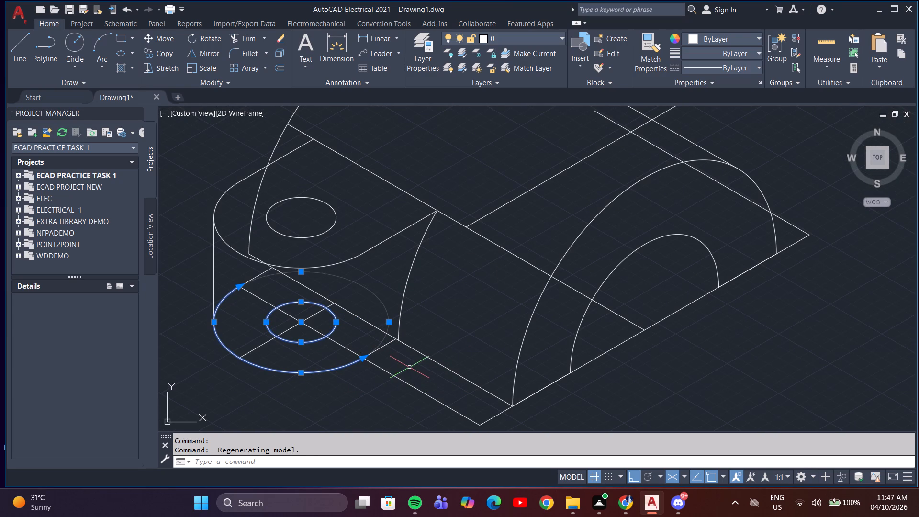
pyautogui.press('c')
pyautogui.press('o')
pyautogui.press('Return')
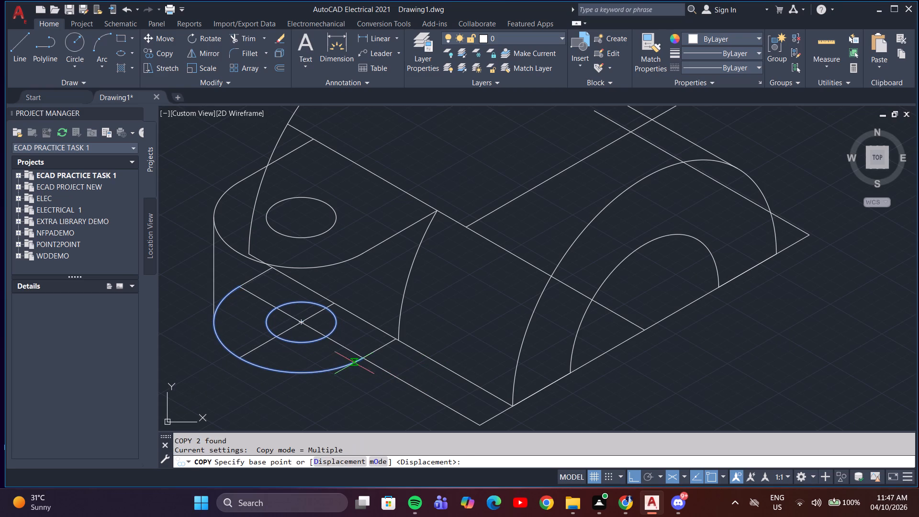
pyautogui.click(361, 357)
pyautogui.moveTo(743, 356); pyautogui.dragTo(461, 214, button='middle')
pyautogui.moveTo(478, 289); pyautogui.dragTo(758, 440, button='middle')
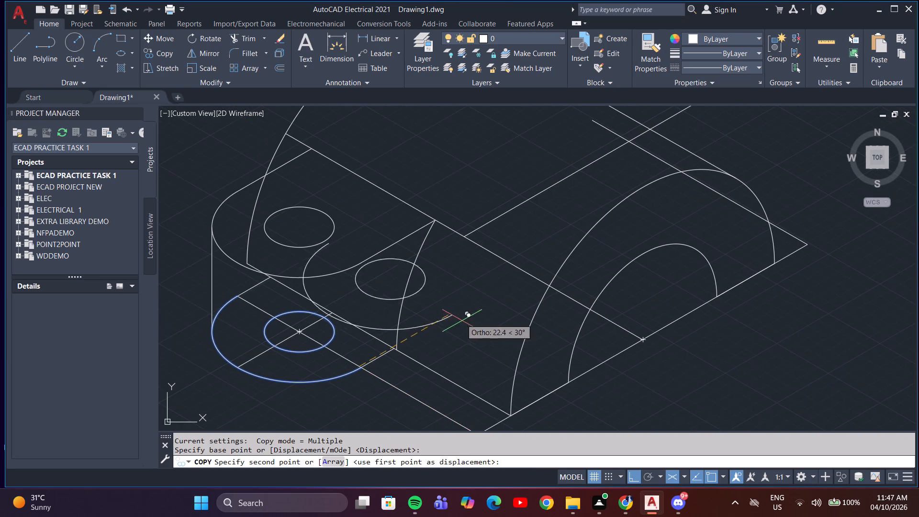
pyautogui.moveTo(736, 116); pyautogui.dragTo(507, 296, button='middle')
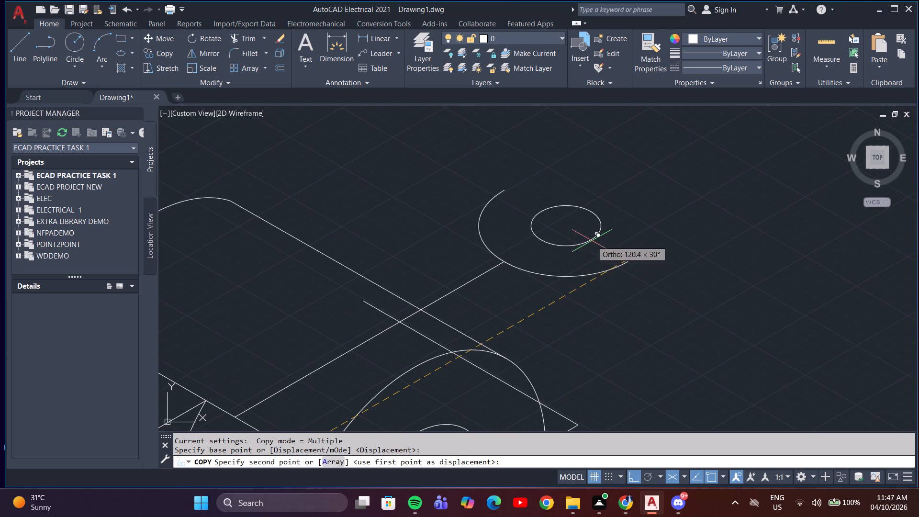
pyautogui.click(595, 238)
pyautogui.press('Escape')
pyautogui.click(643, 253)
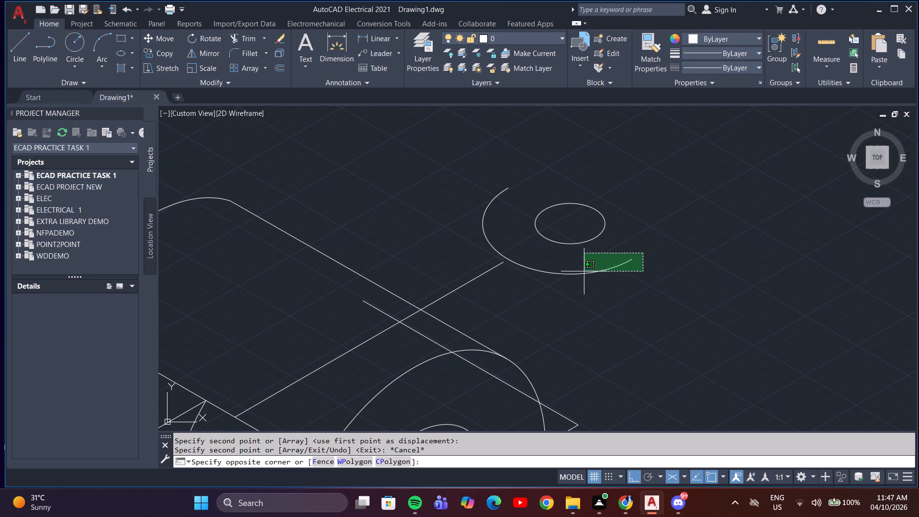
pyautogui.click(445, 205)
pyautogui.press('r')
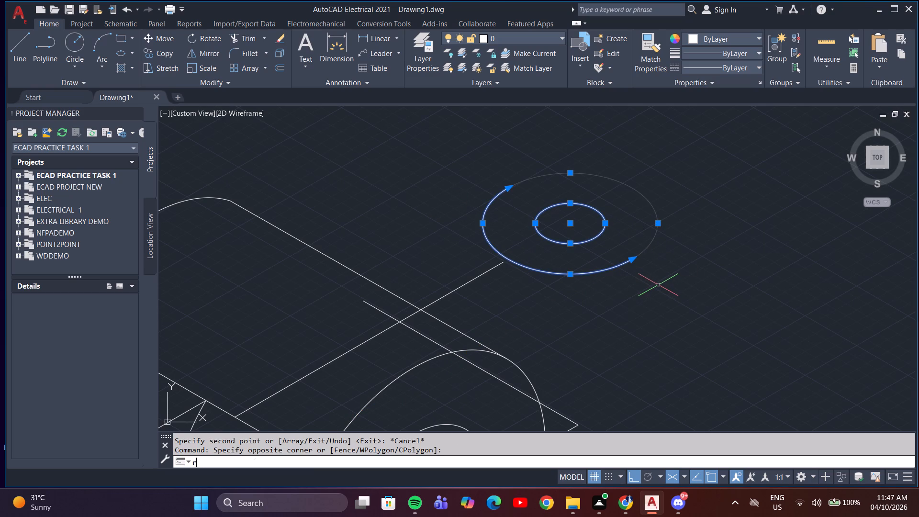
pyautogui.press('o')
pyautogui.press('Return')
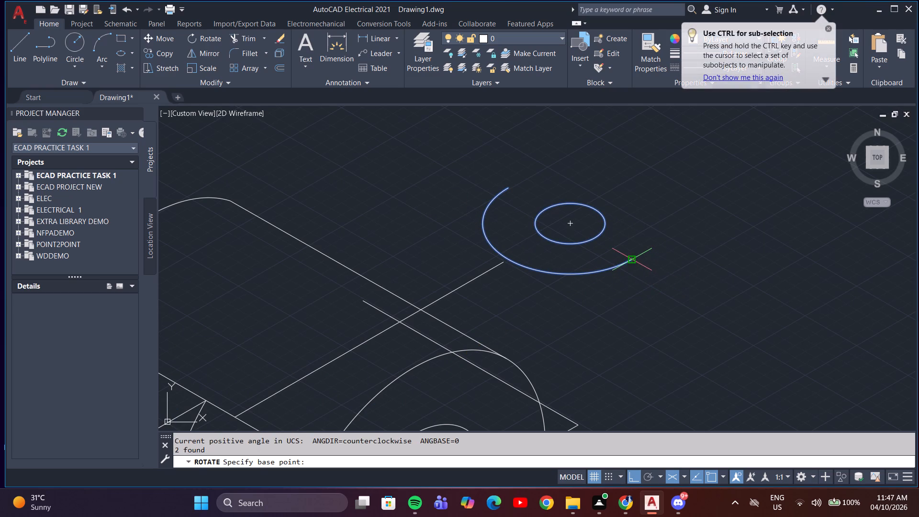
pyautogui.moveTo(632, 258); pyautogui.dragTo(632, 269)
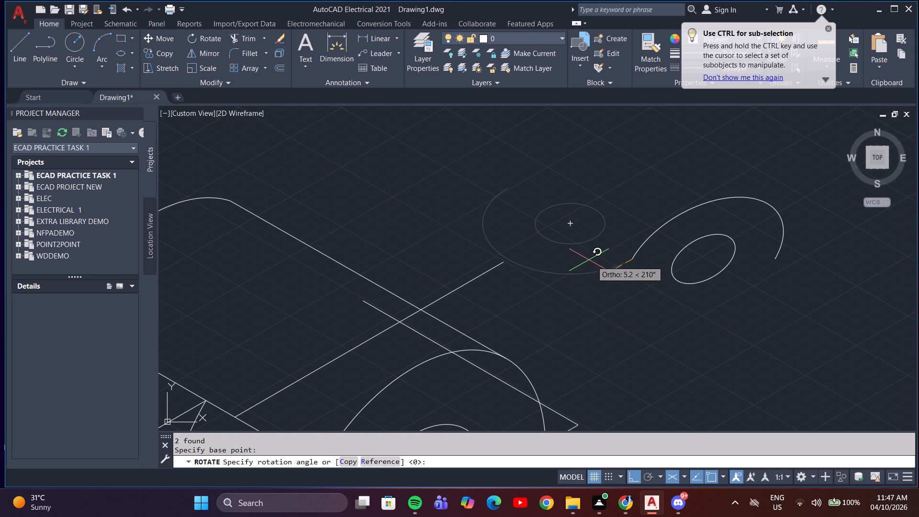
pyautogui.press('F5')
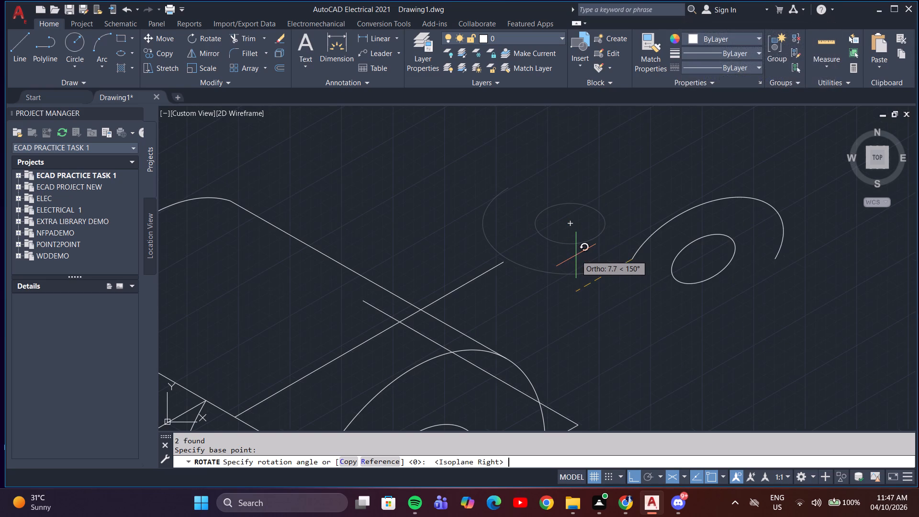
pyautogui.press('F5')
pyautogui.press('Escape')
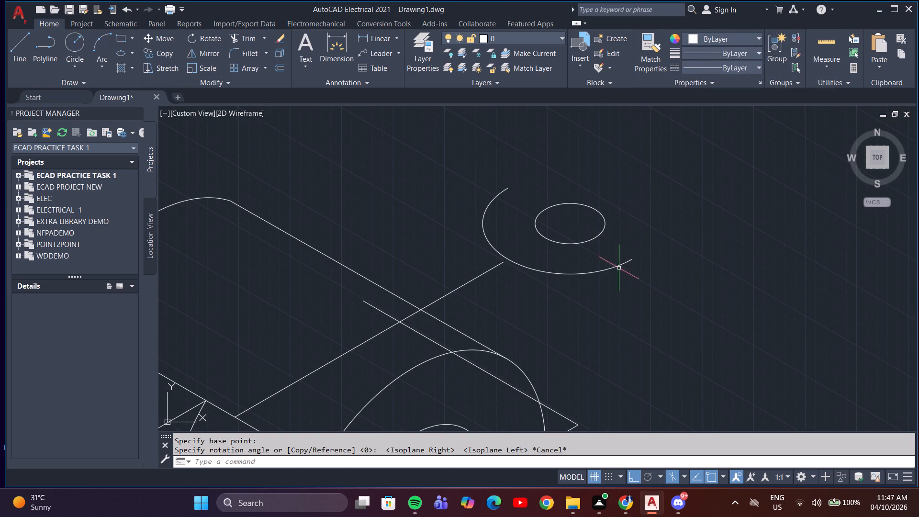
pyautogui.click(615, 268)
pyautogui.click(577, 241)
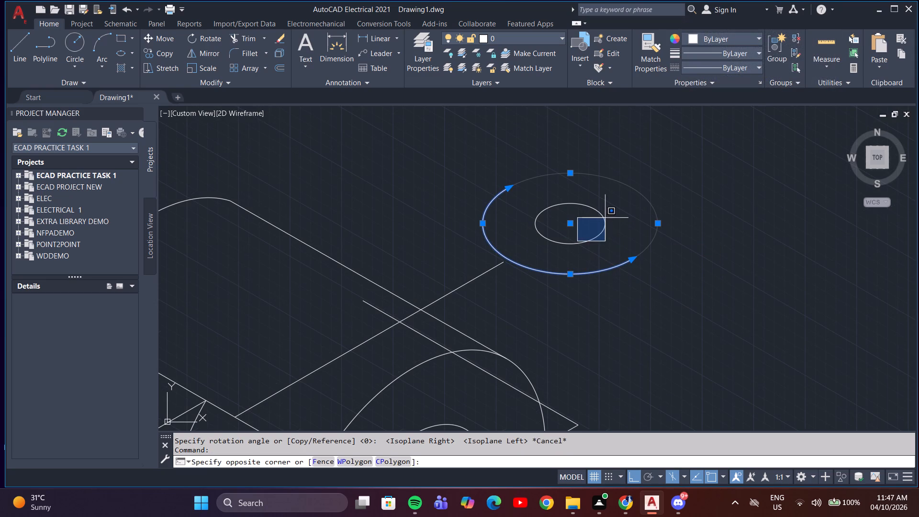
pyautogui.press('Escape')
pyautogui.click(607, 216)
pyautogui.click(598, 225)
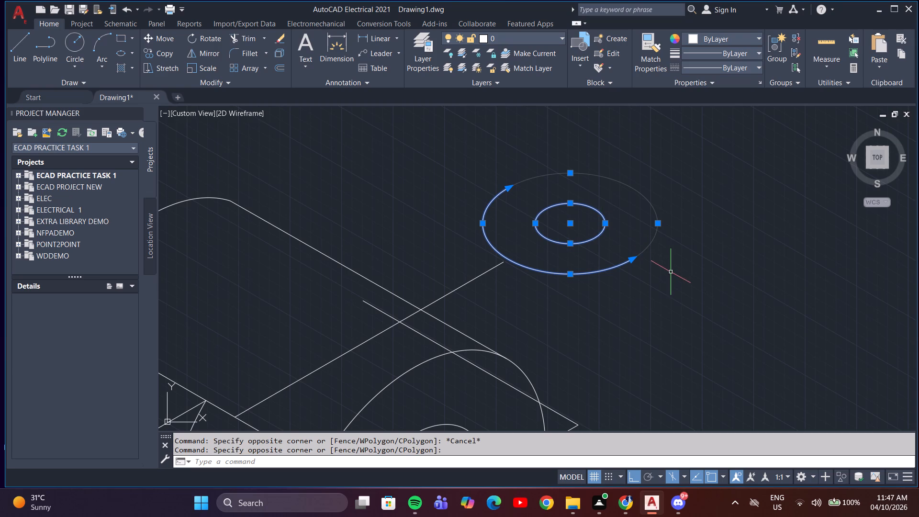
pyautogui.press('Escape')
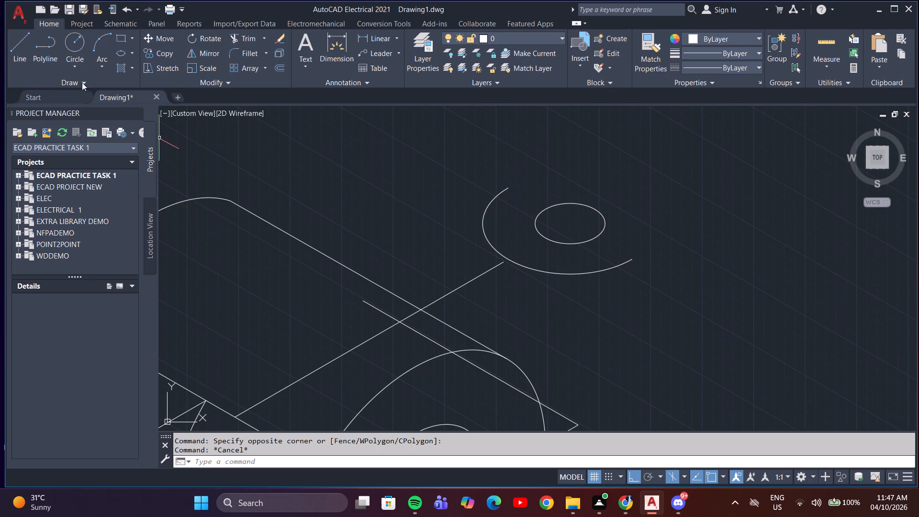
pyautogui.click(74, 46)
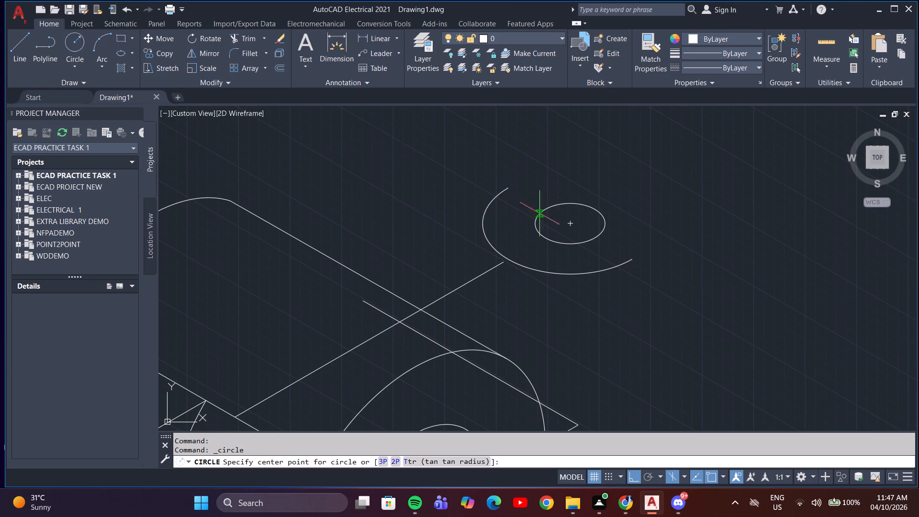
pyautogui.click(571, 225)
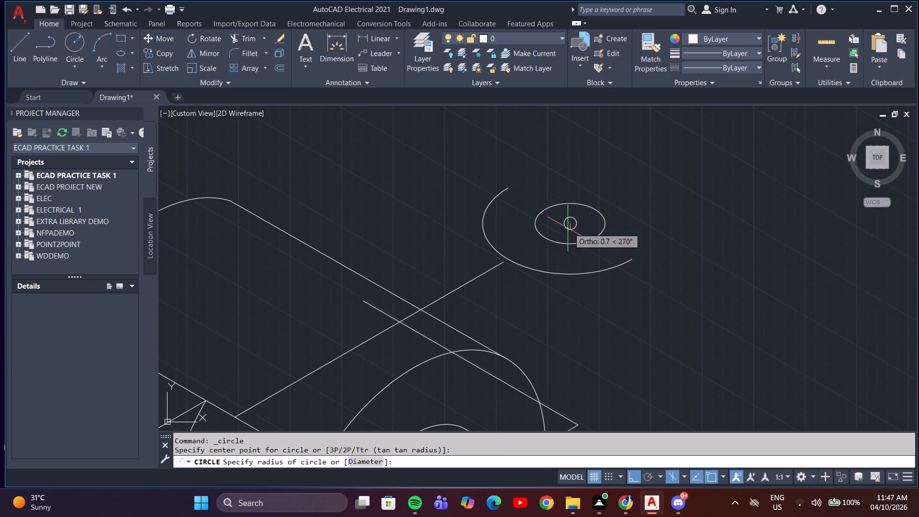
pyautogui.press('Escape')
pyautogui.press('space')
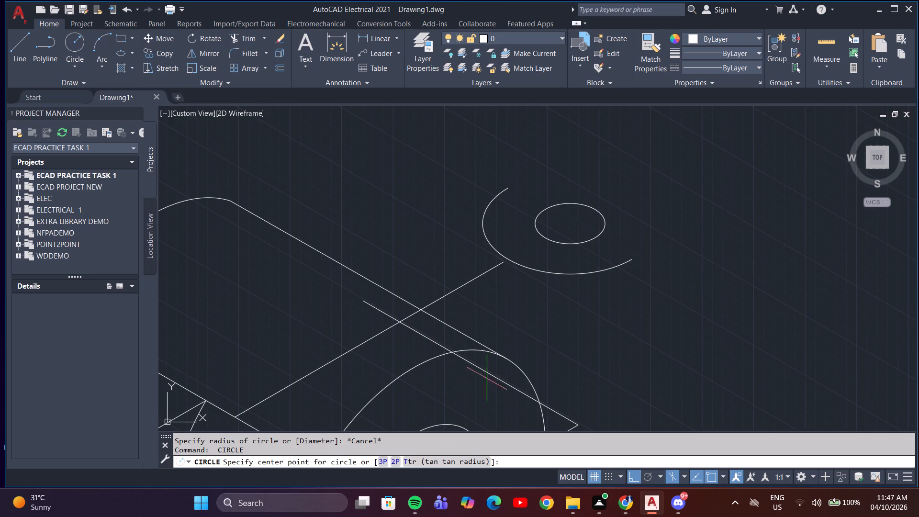
# Draw a top-isoplane isocircle centred on the copied hole, with its radius reaching the end of the copied outer arc.
pyautogui.click(128, 51)
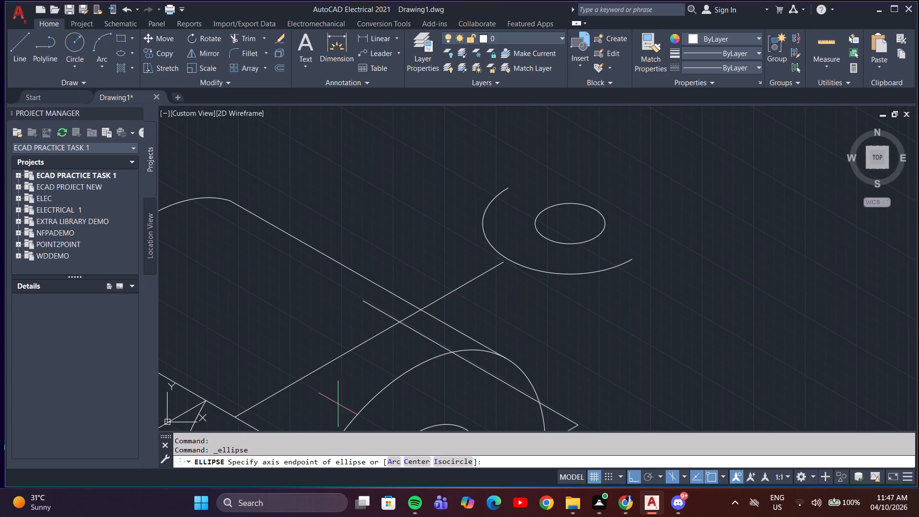
pyautogui.click(443, 460)
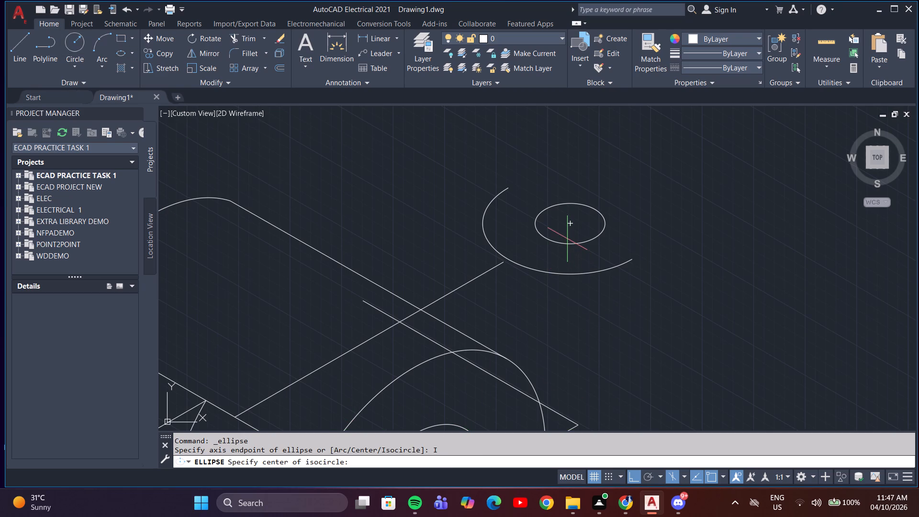
pyautogui.press('F5')
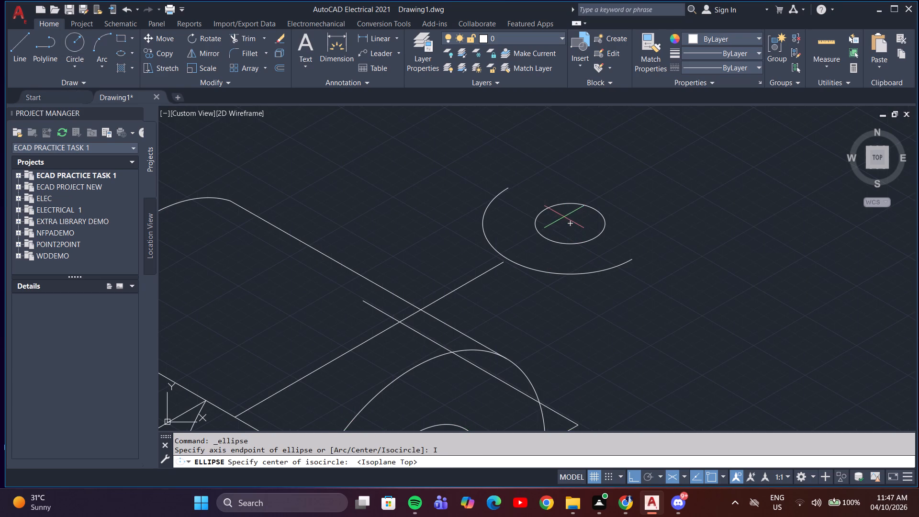
pyautogui.click(572, 224)
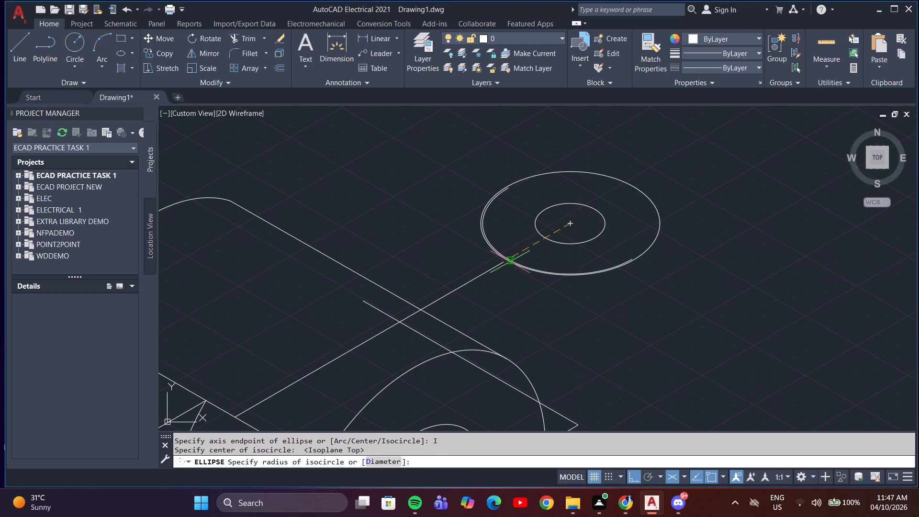
pyautogui.scroll(6, 507, 259)
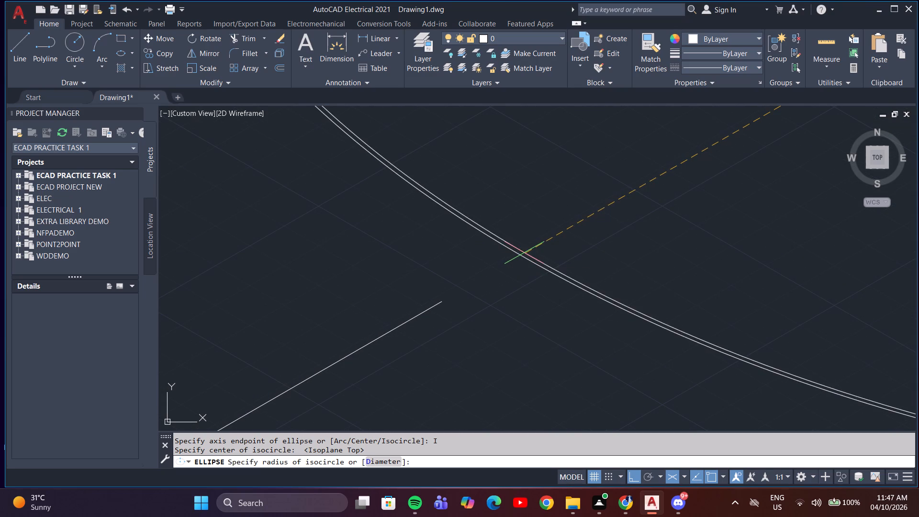
pyautogui.moveTo(798, 231); pyautogui.dragTo(674, 251, button='middle')
pyautogui.scroll(-3, 690, 255)
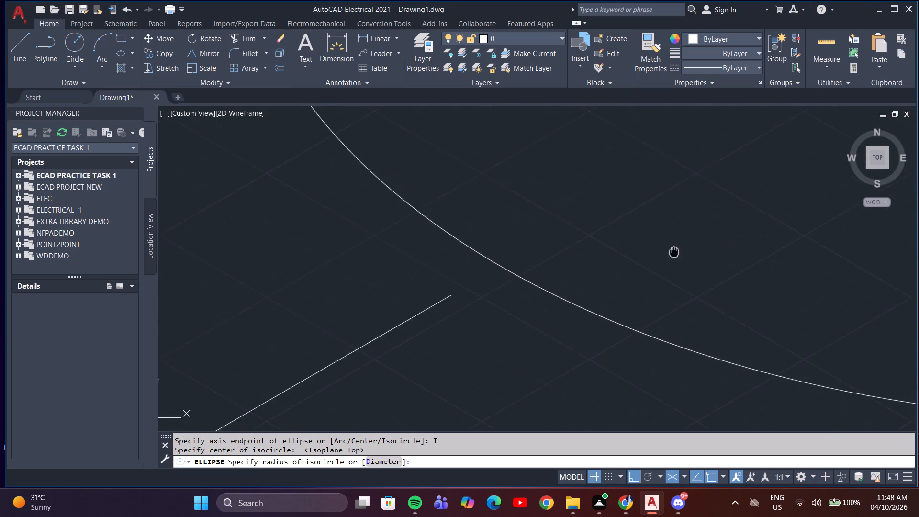
pyautogui.scroll(-2, 645, 244)
pyautogui.click(814, 246)
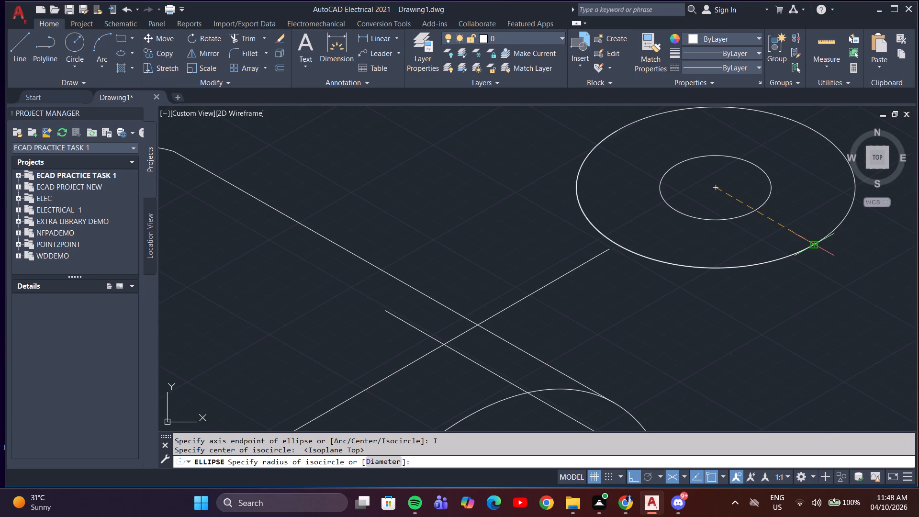
pyautogui.press('Escape')
# Draw two lines from the copied hole's centre, at 150° and 330° in the top isoplane, each extending just past the outer isocircle.
pyautogui.scroll(-2, 771, 271)
pyautogui.scroll(2, 764, 270)
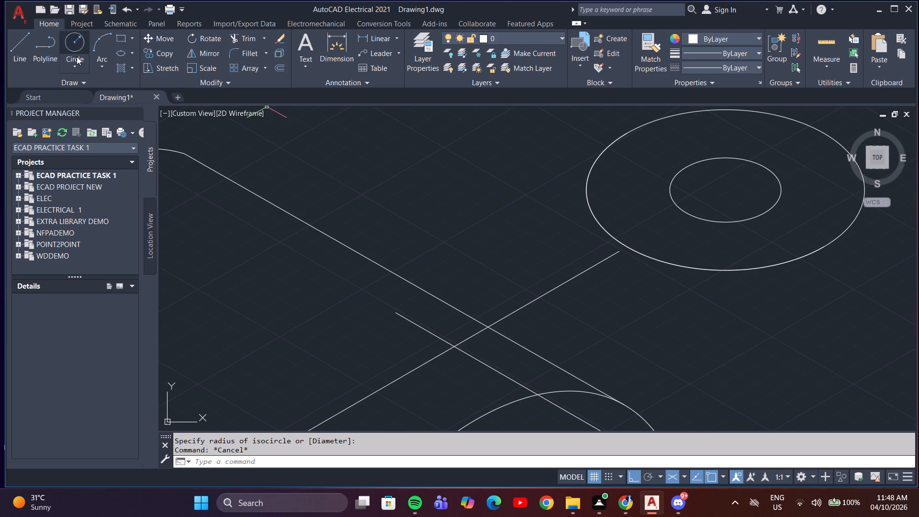
pyautogui.click(20, 46)
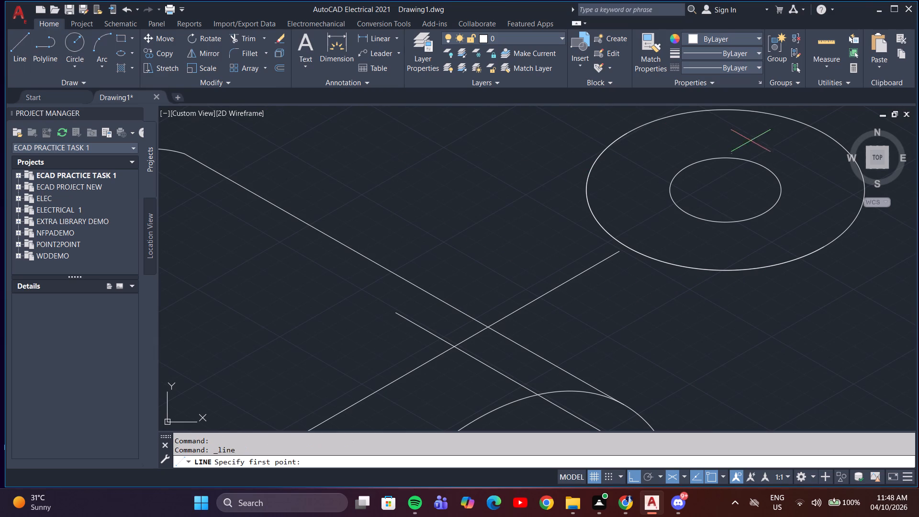
pyautogui.click(725, 191)
pyautogui.click(553, 125)
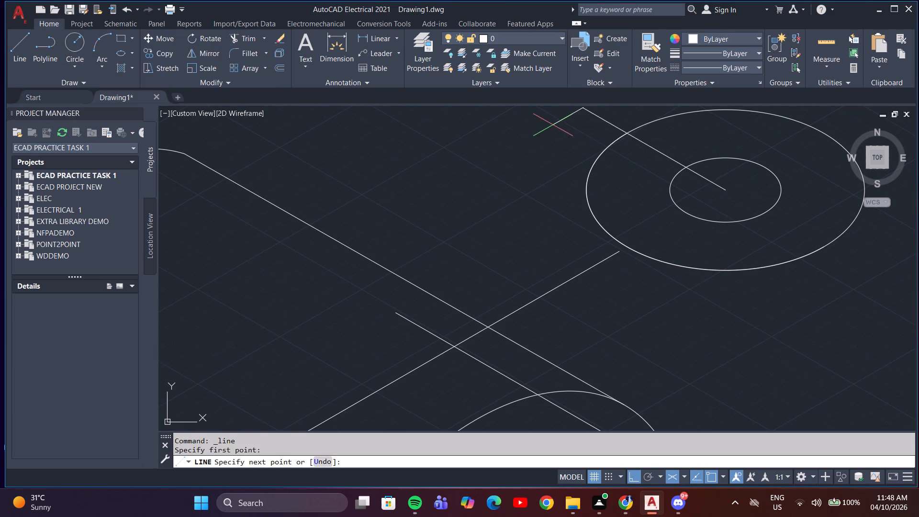
pyautogui.press('space')
pyautogui.press('space')
pyautogui.moveTo(727, 188); pyautogui.dragTo(747, 199)
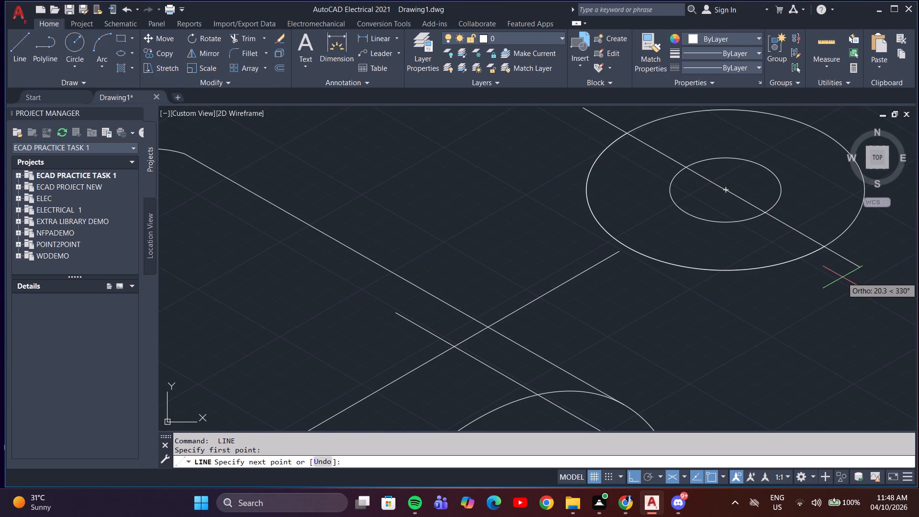
pyautogui.click(847, 281)
pyautogui.press('space')
pyautogui.scroll(-3, 846, 283)
pyautogui.moveTo(829, 298); pyautogui.dragTo(782, 309, button='middle')
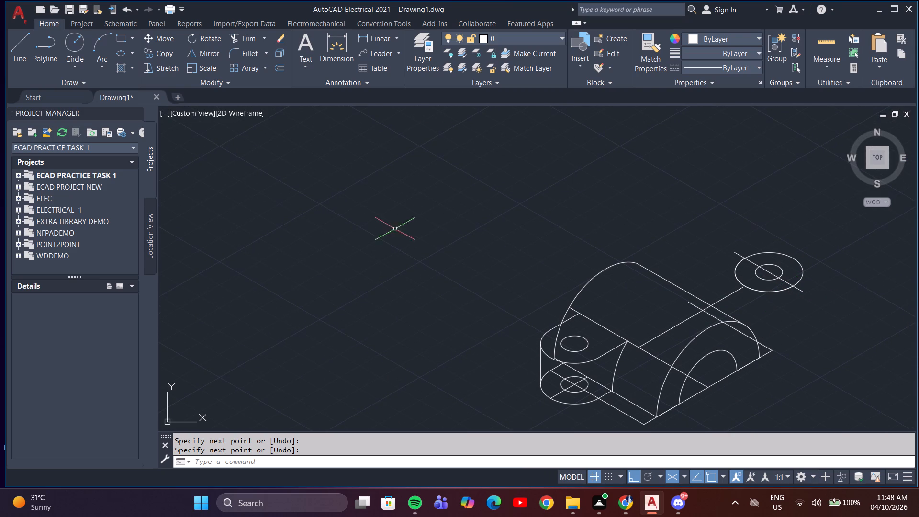
# Move the copied lug circles and their centre lines from the hole's centre to where the 30° line crosses the extended rear base line.
pyautogui.moveTo(837, 289); pyautogui.dragTo(669, 243, button='middle')
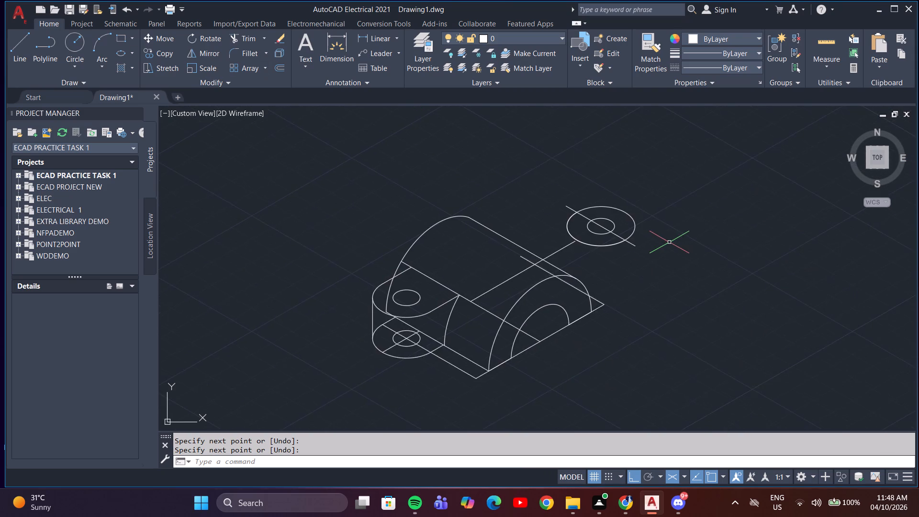
pyautogui.scroll(1, 670, 242)
pyautogui.click(643, 182)
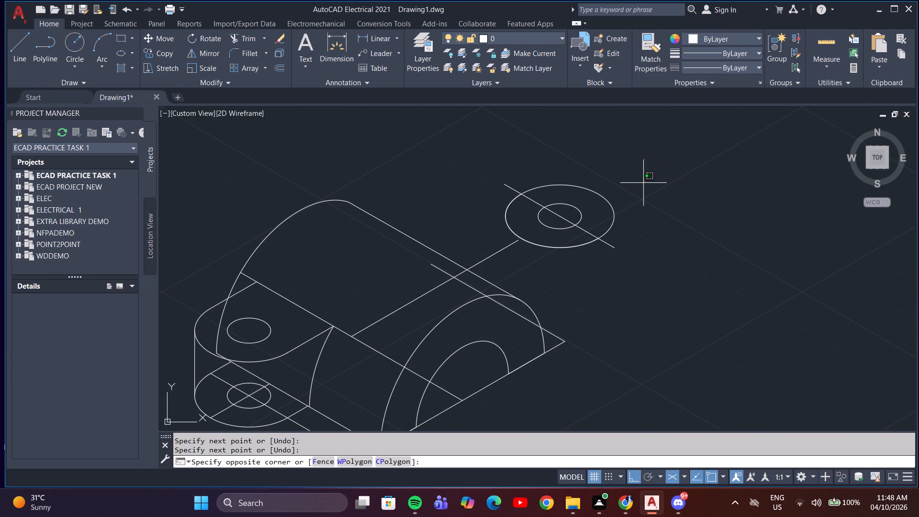
pyautogui.click(554, 260)
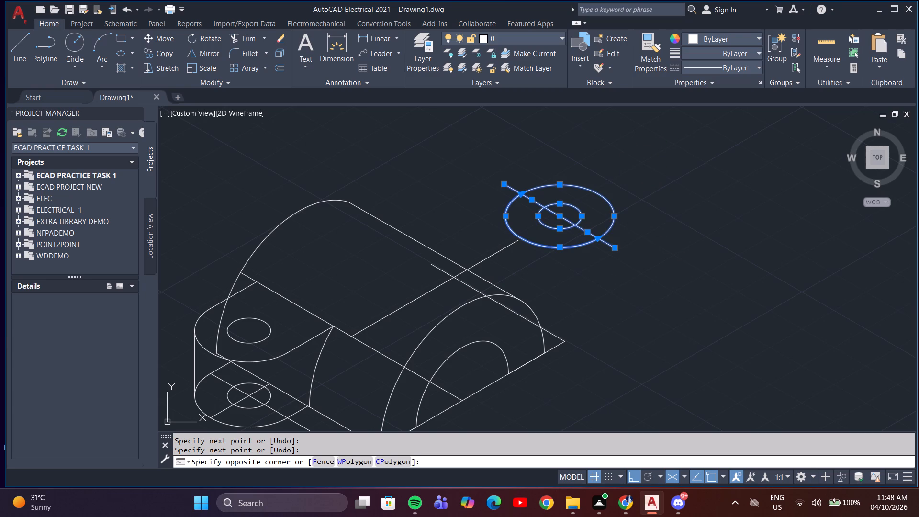
pyautogui.press('m')
pyautogui.press('Return')
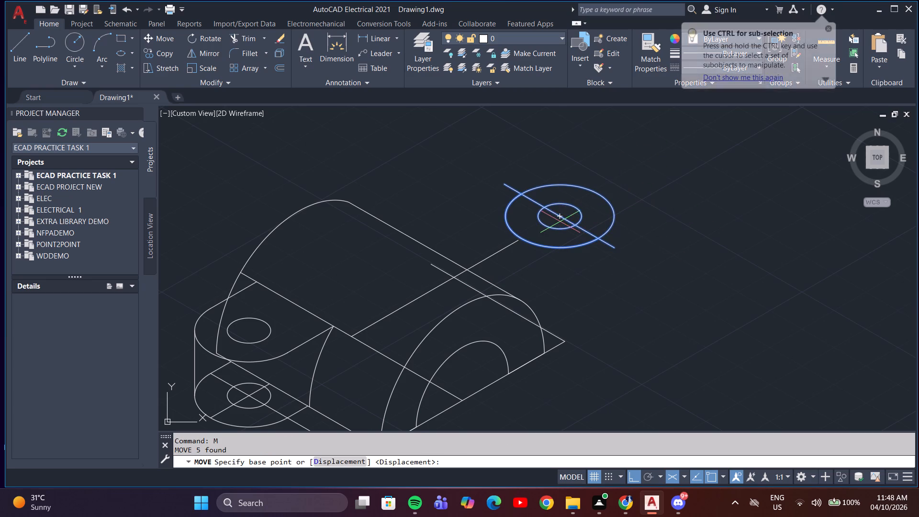
pyautogui.click(560, 214)
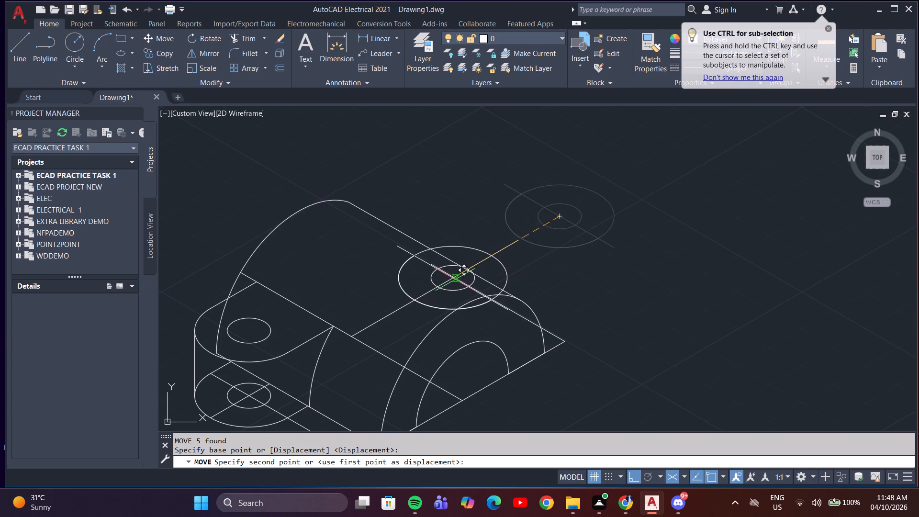
pyautogui.click(453, 277)
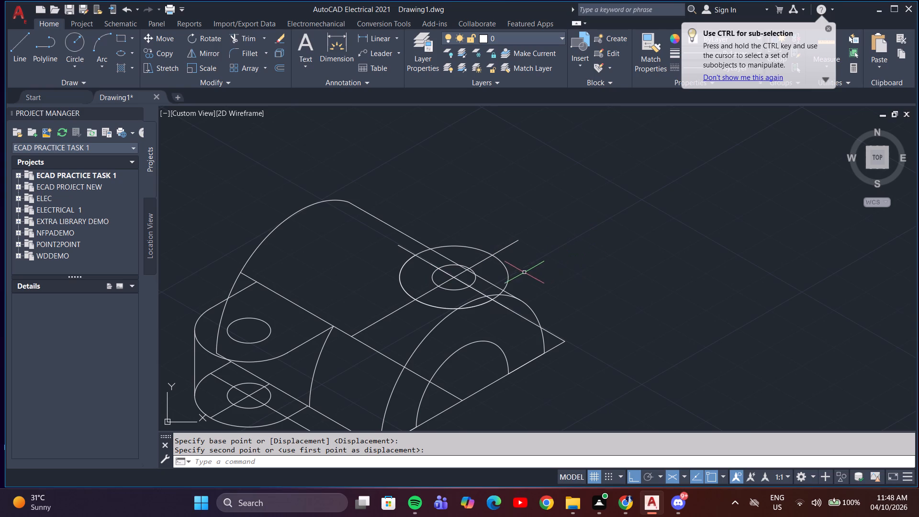
# Trim away the front half of the lug's outer isocircle up to the 150°–330° centre line, leaving the far-side half.
pyautogui.click(508, 272)
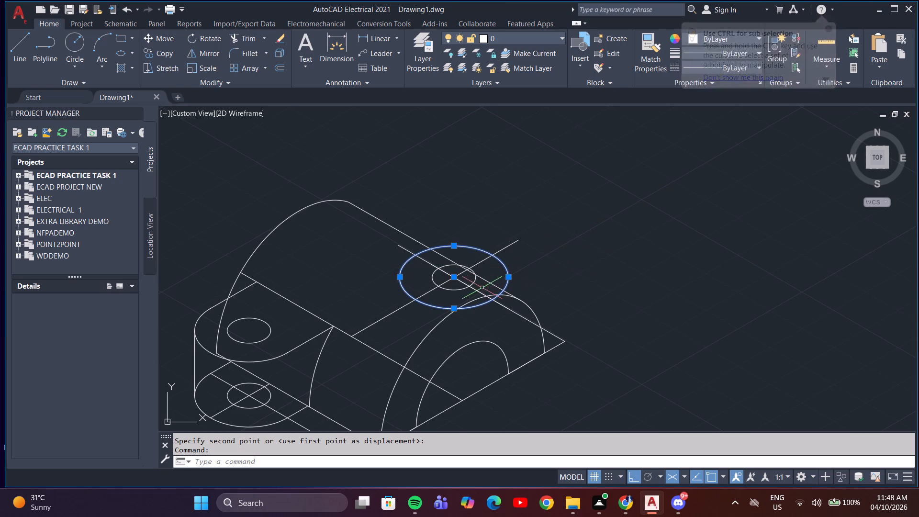
pyautogui.press('Escape')
pyautogui.write('tr')
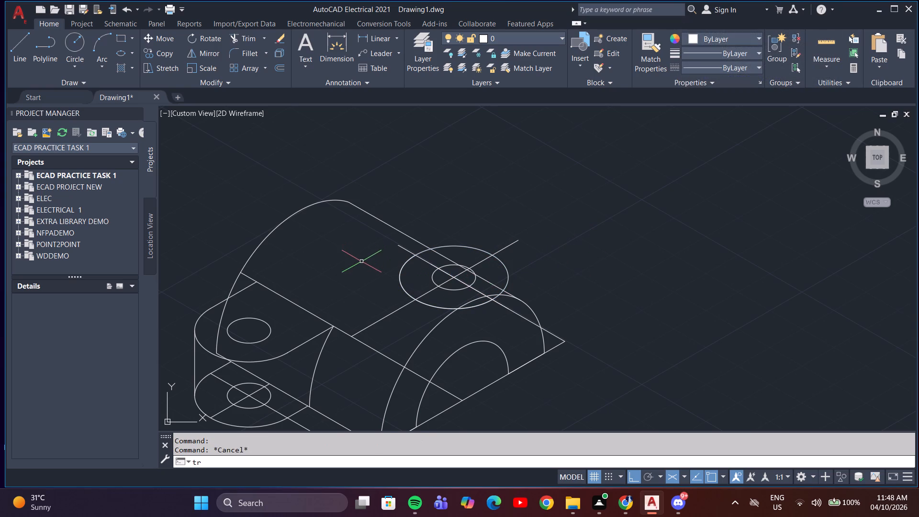
pyautogui.press('Return')
pyautogui.moveTo(400, 285); pyautogui.dragTo(359, 262, button='middle')
pyautogui.click(363, 257)
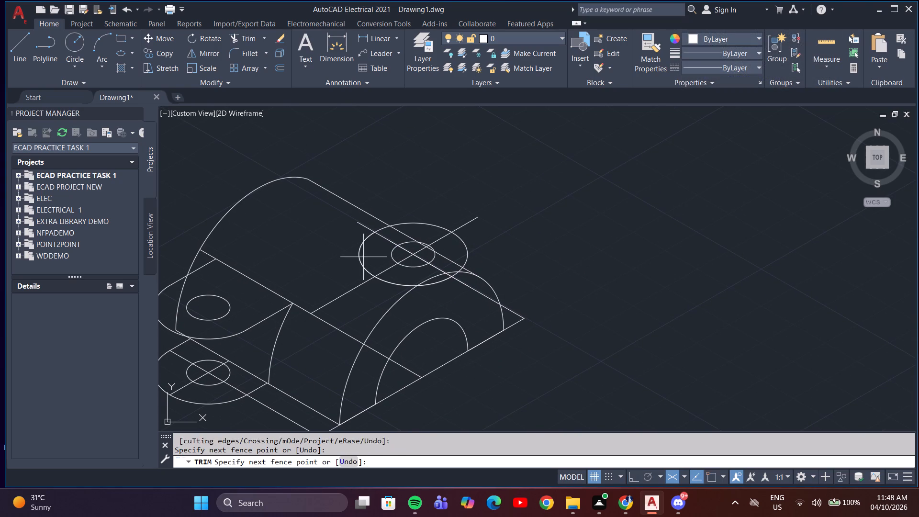
pyautogui.click(350, 260)
pyautogui.click(401, 276)
pyautogui.click(387, 288)
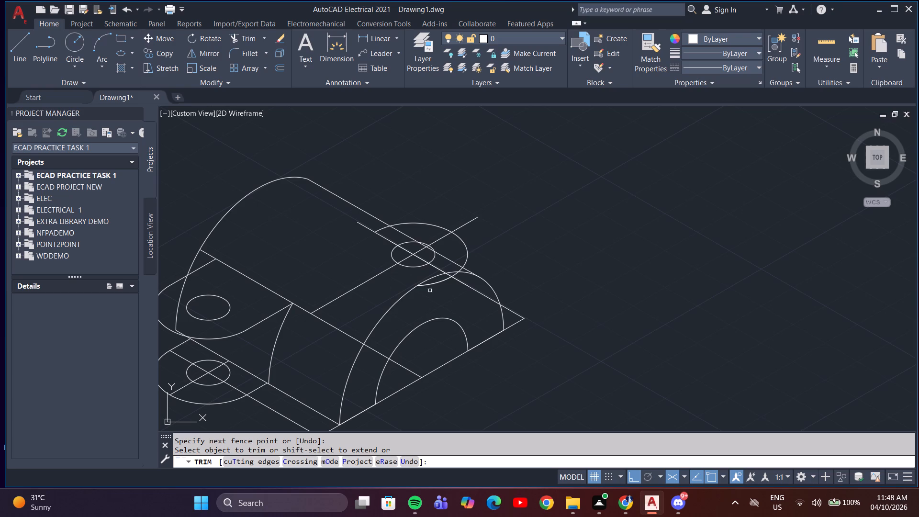
pyautogui.click(435, 283)
pyautogui.click(436, 283)
pyautogui.scroll(-2, 437, 283)
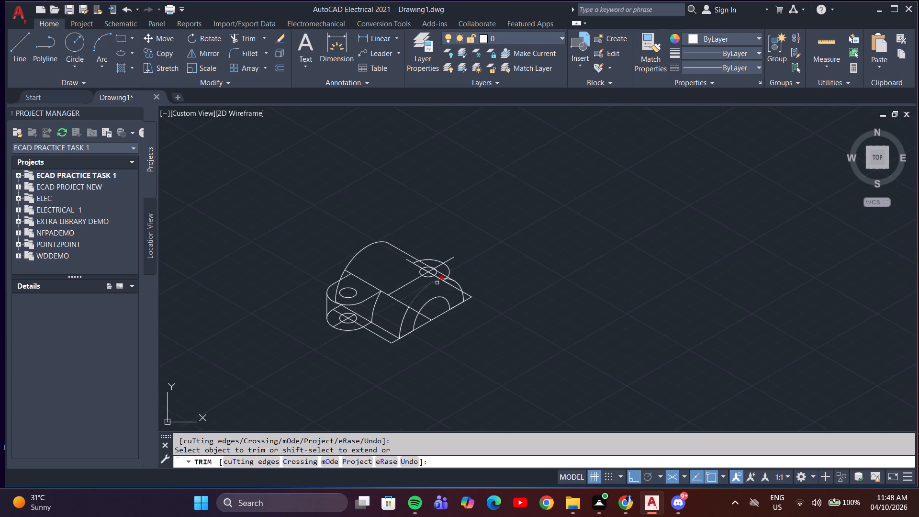
pyautogui.scroll(4, 437, 282)
pyautogui.press('Escape')
# Copy the remaining outer half arc and the hole ellipse 22 mm straight up at 90° in the right isoplane.
pyautogui.scroll(-2, 614, 220)
pyautogui.click(576, 224)
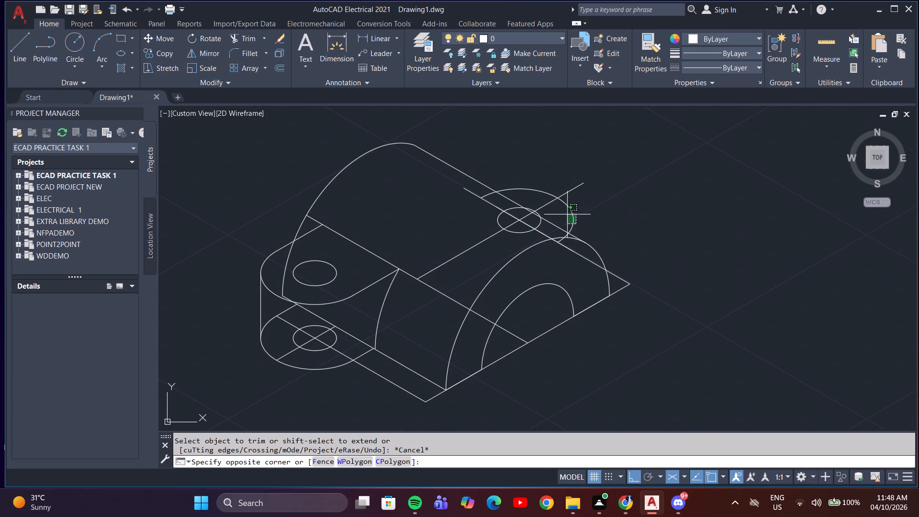
pyautogui.click(565, 214)
pyautogui.scroll(3, 542, 222)
pyautogui.click(538, 224)
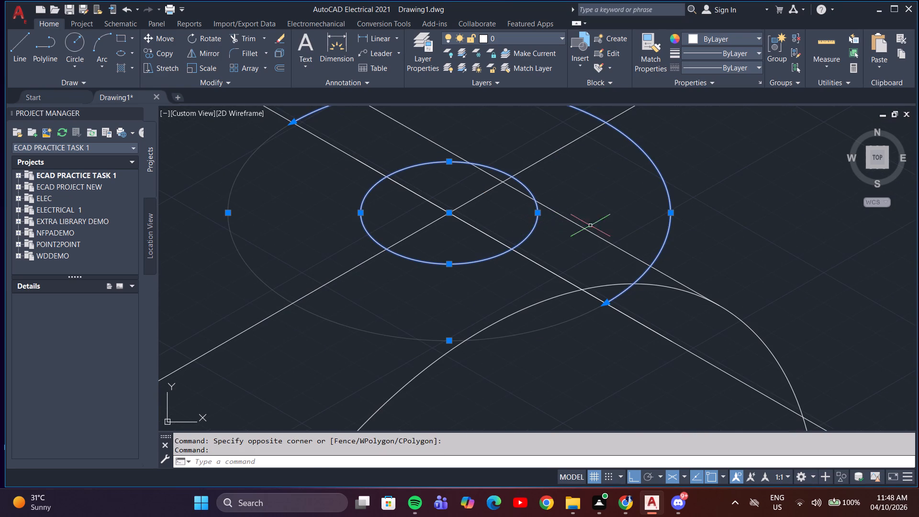
pyautogui.press('c')
pyautogui.press('0')
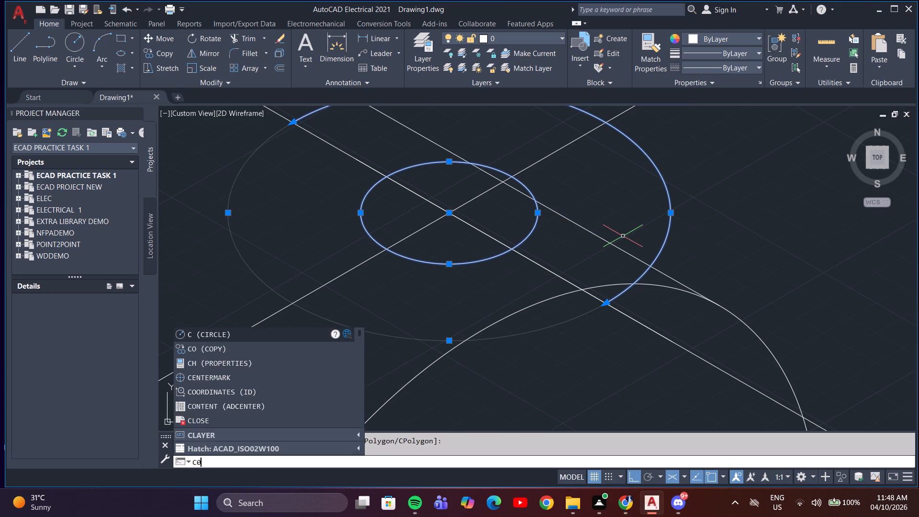
pyautogui.press('BackSpace')
pyautogui.press('o')
pyautogui.press('Return')
pyautogui.scroll(-1, 615, 243)
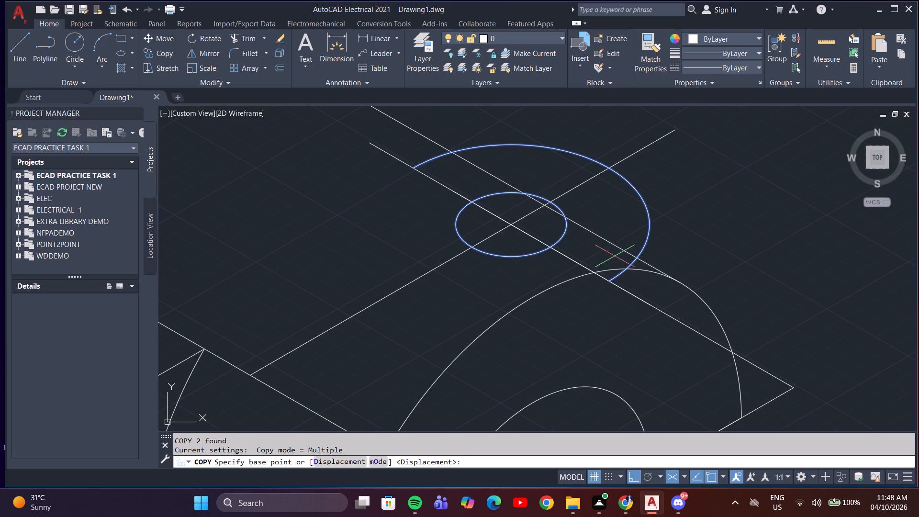
pyautogui.click(610, 281)
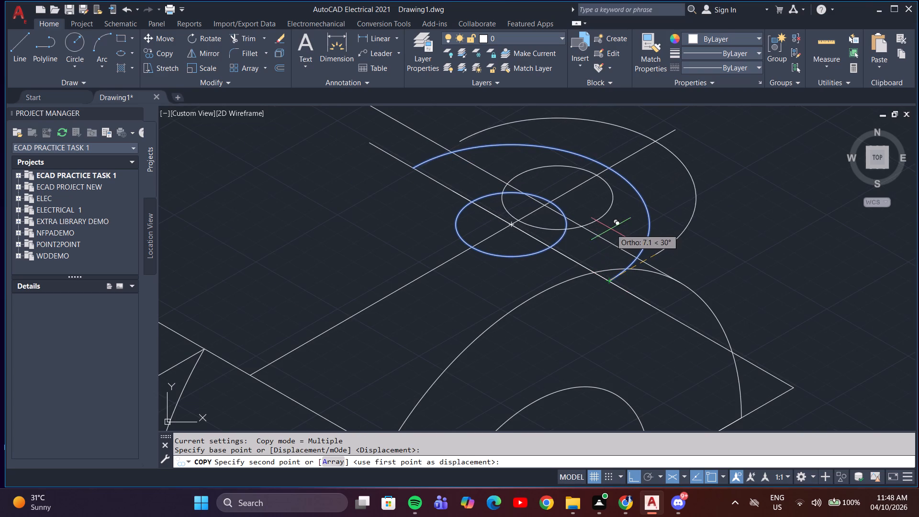
pyautogui.press('F5')
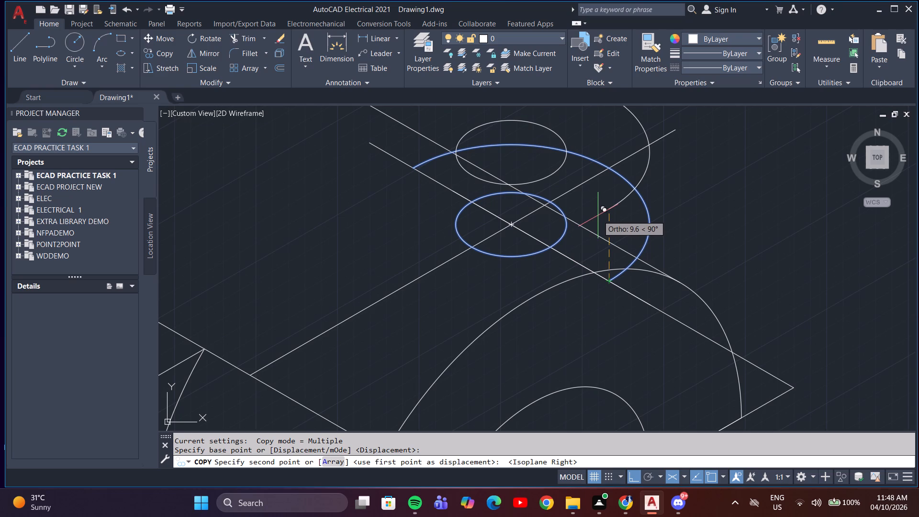
pyautogui.write('22')
pyautogui.press('Return')
pyautogui.scroll(-4, 598, 215)
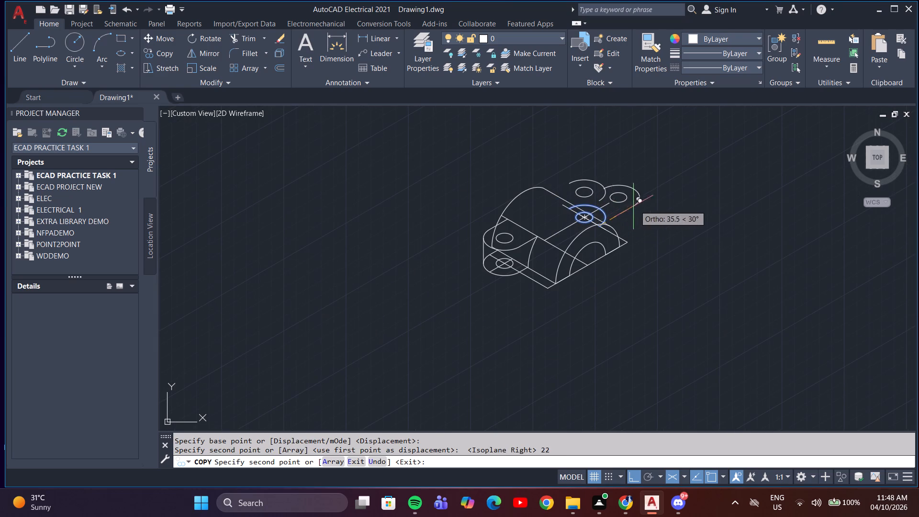
pyautogui.press('Escape')
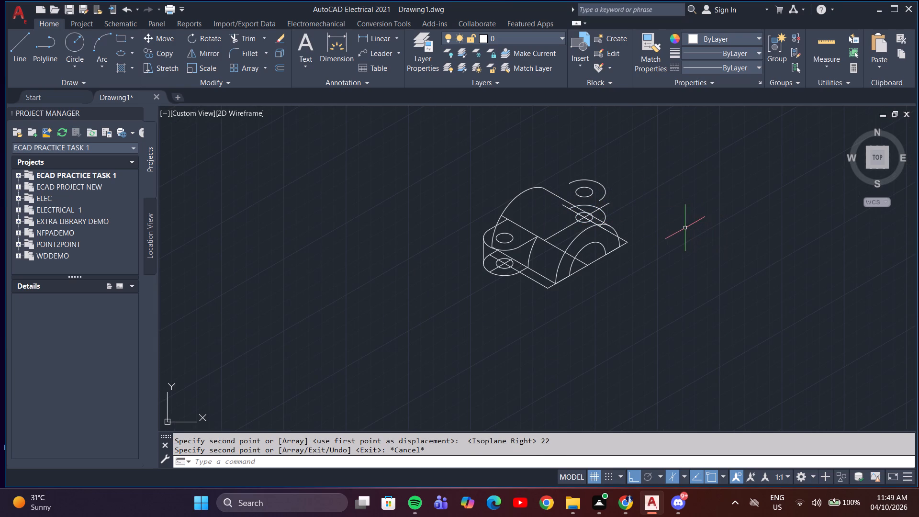
# Draw two parallel lines along the 30° axis from the raised arc's ends back across the half-cylinder's upper tangent edge.
pyautogui.moveTo(681, 229); pyautogui.dragTo(542, 280, button='middle')
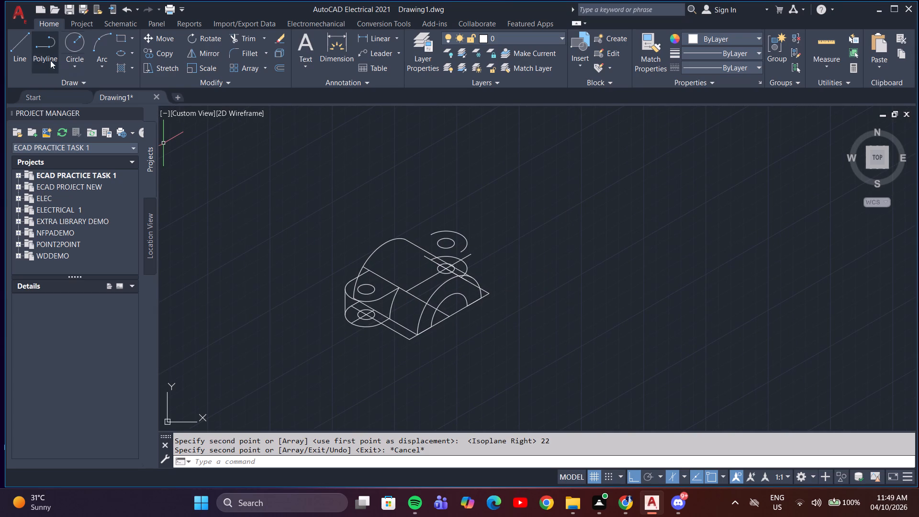
pyautogui.click(24, 53)
pyautogui.scroll(4, 453, 261)
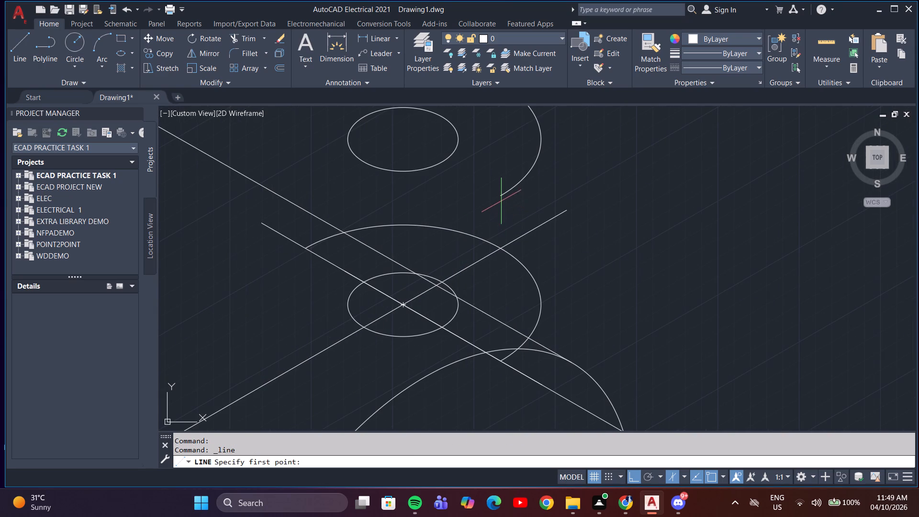
pyautogui.click(499, 193)
pyautogui.click(387, 264)
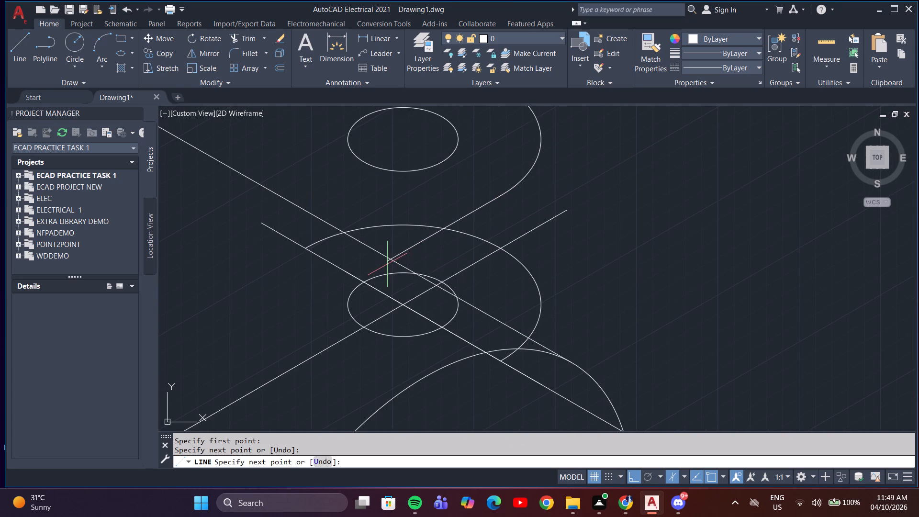
pyautogui.press('Escape')
pyautogui.moveTo(394, 240); pyautogui.dragTo(461, 369, button='middle')
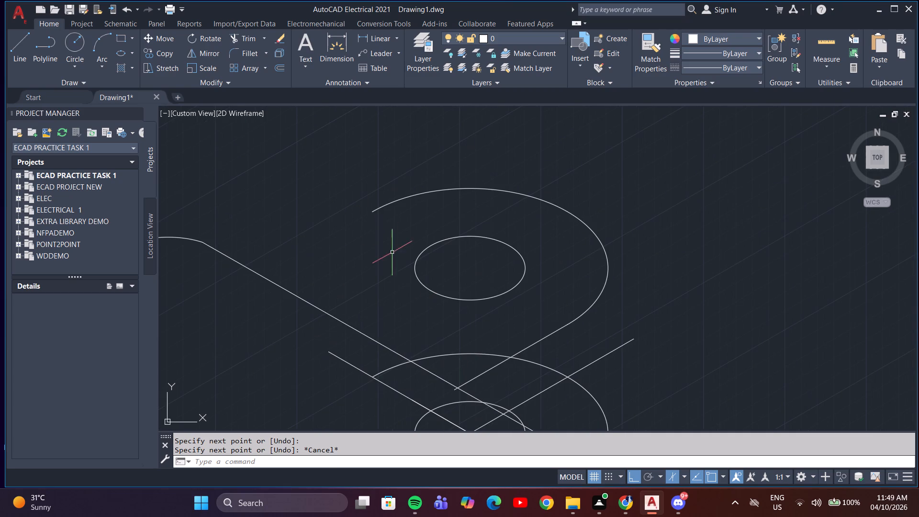
pyautogui.press('space')
pyautogui.click(375, 210)
pyautogui.click(216, 312)
pyautogui.press('Escape')
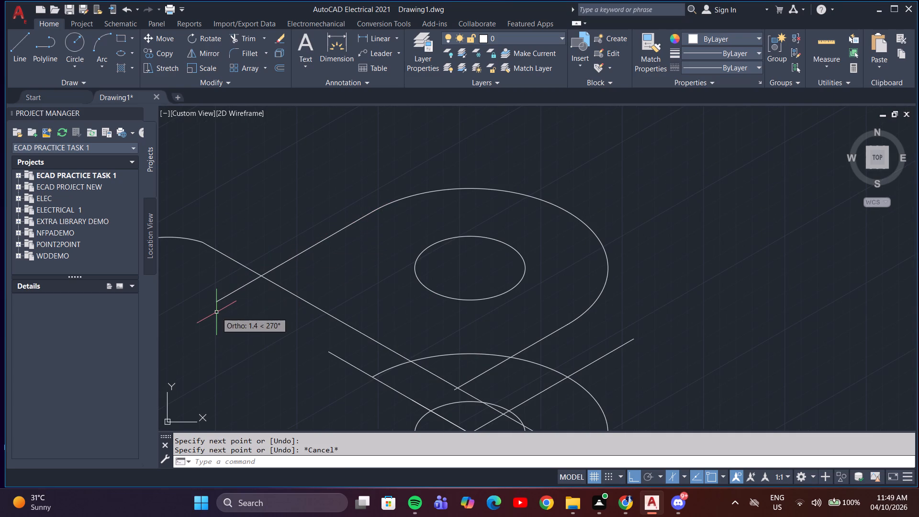
# Trim the rear lug line at the half-cylinder's upper tangent edge and the 30° centre line's overhang beyond the lower outer arc.
pyautogui.write('tr')
pyautogui.press('Return')
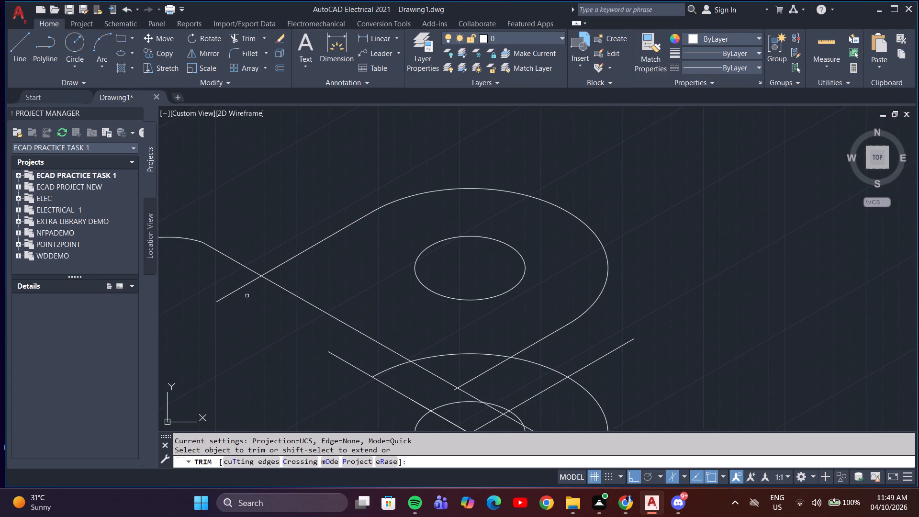
pyautogui.click(235, 288)
pyautogui.click(242, 295)
pyautogui.scroll(-2, 257, 315)
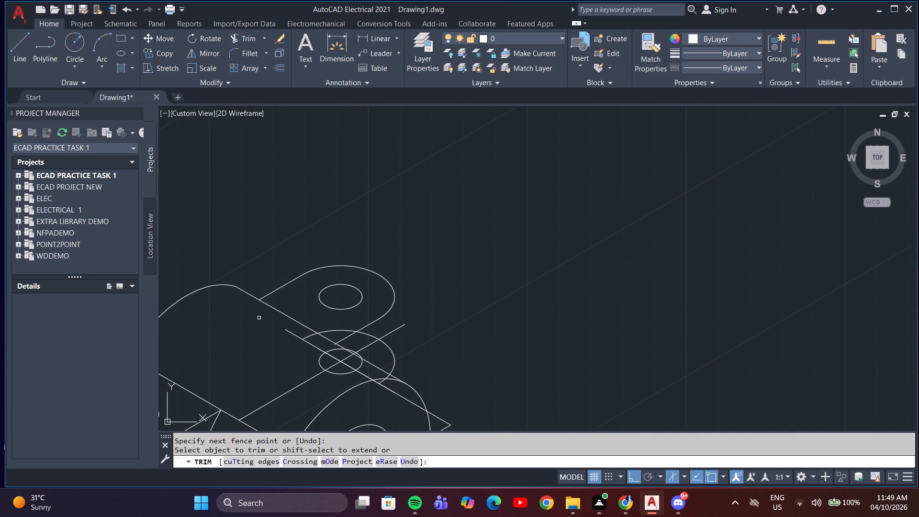
pyautogui.moveTo(281, 357); pyautogui.dragTo(309, 357, button='middle')
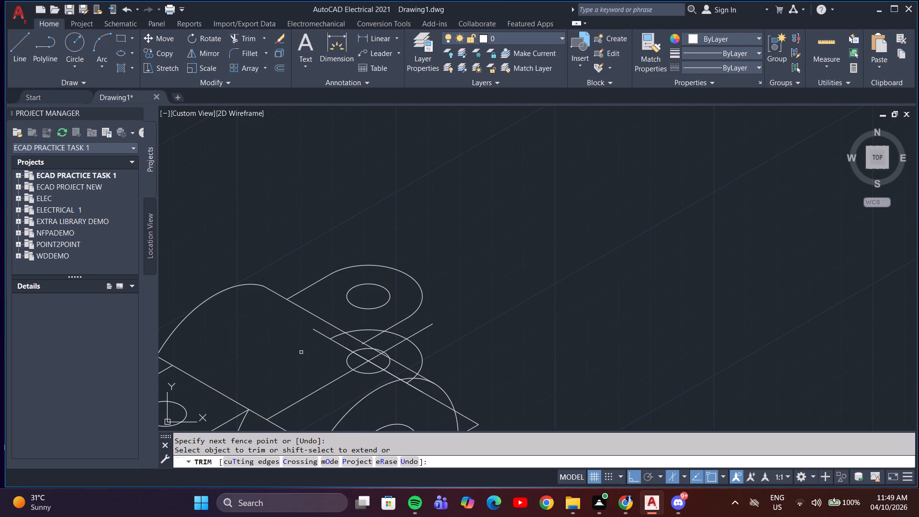
pyautogui.click(425, 328)
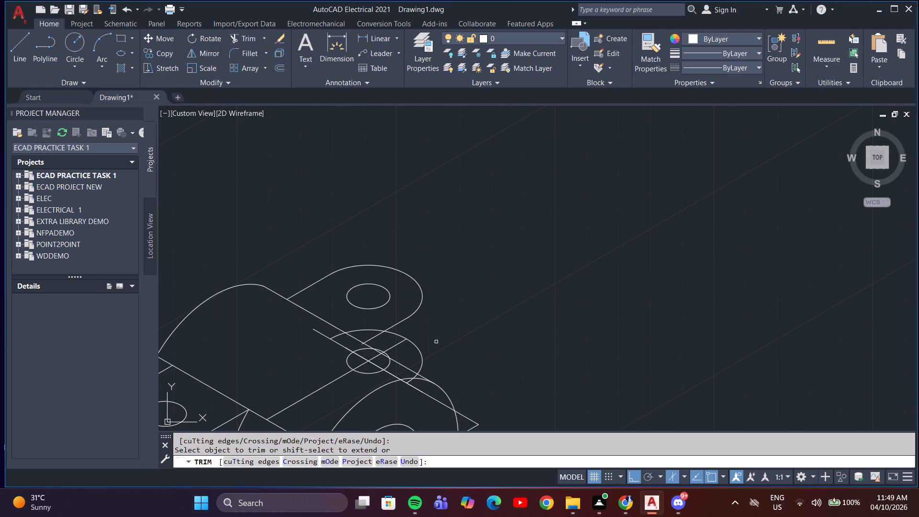
pyautogui.moveTo(466, 336); pyautogui.dragTo(554, 308, button='middle')
pyautogui.scroll(4, 470, 330)
pyautogui.scroll(-2, 471, 330)
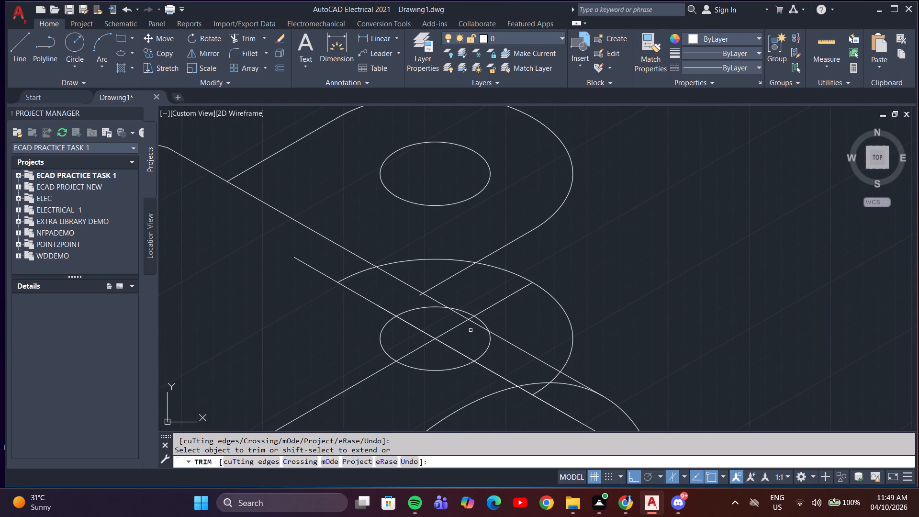
pyautogui.press('Escape')
pyautogui.press('Escape')
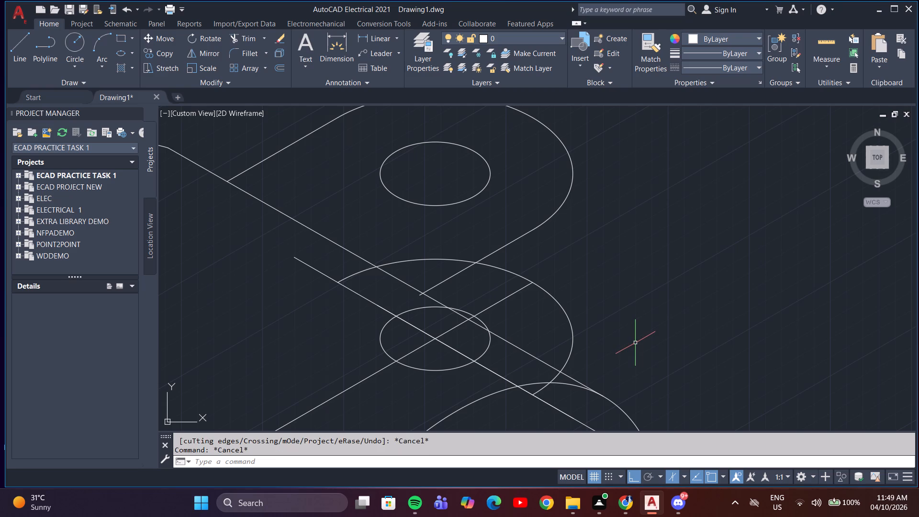
# Trim the far-side lug's lower outer arc and hole ellipse where they extend in front of the half-cylinder's upper tangent edge.
pyautogui.press('space')
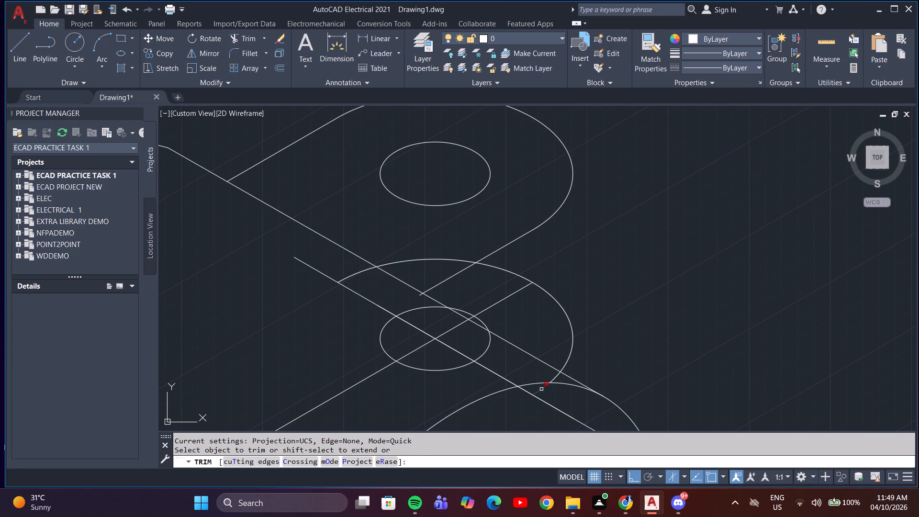
pyautogui.click(541, 389)
pyautogui.click(555, 379)
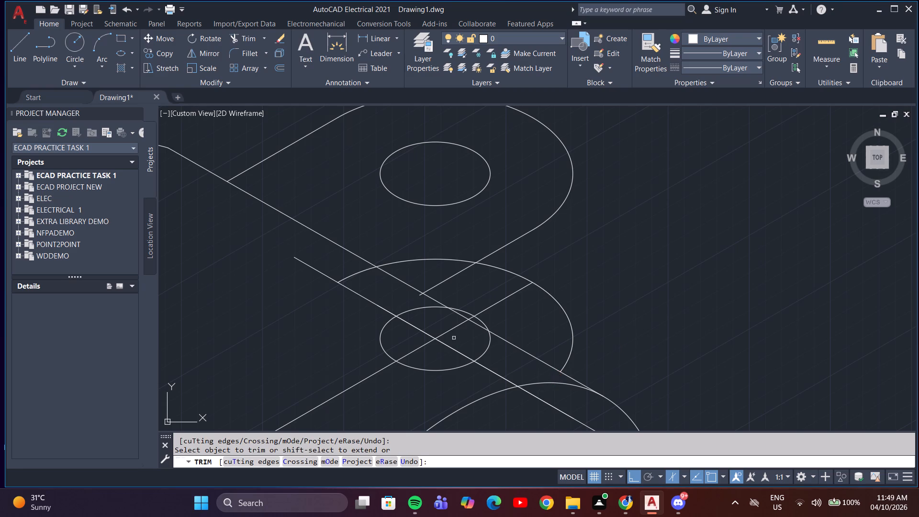
pyautogui.click(419, 307)
pyautogui.click(390, 333)
pyautogui.click(379, 340)
pyautogui.click(423, 362)
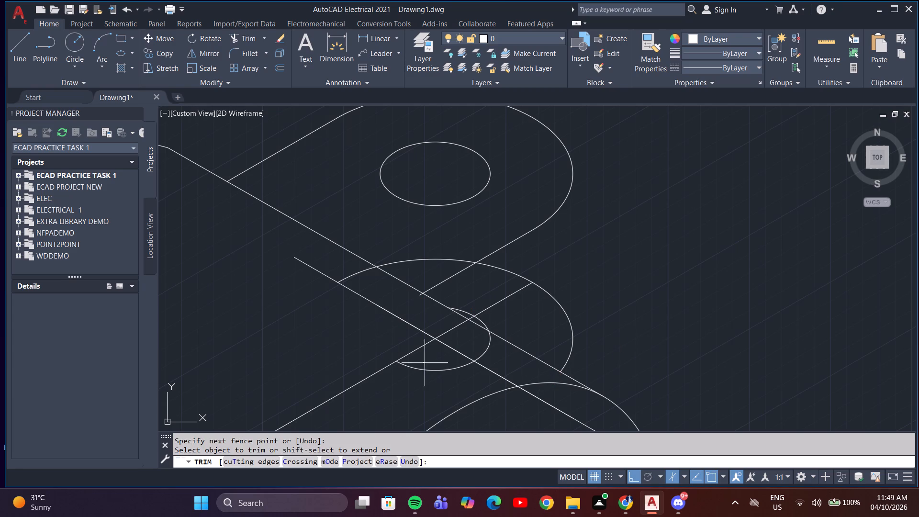
pyautogui.click(425, 374)
pyautogui.moveTo(482, 344); pyautogui.dragTo(488, 345)
pyautogui.click(504, 353)
# Trim the lower lug's two crossing centre lines on the near side of the half-cylinder's upper tangent edge.
pyautogui.click(495, 353)
pyautogui.click(407, 345)
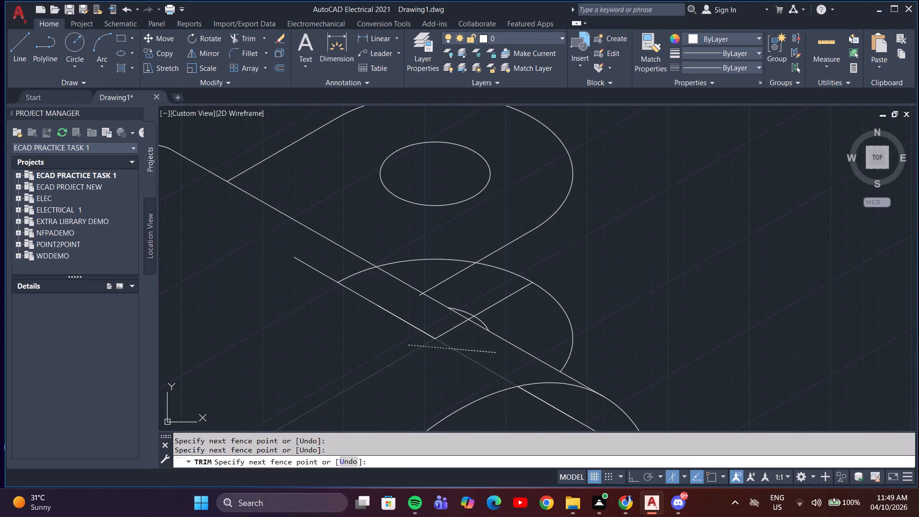
pyautogui.click(415, 323)
pyautogui.click(461, 341)
pyautogui.click(431, 325)
pyautogui.click(408, 346)
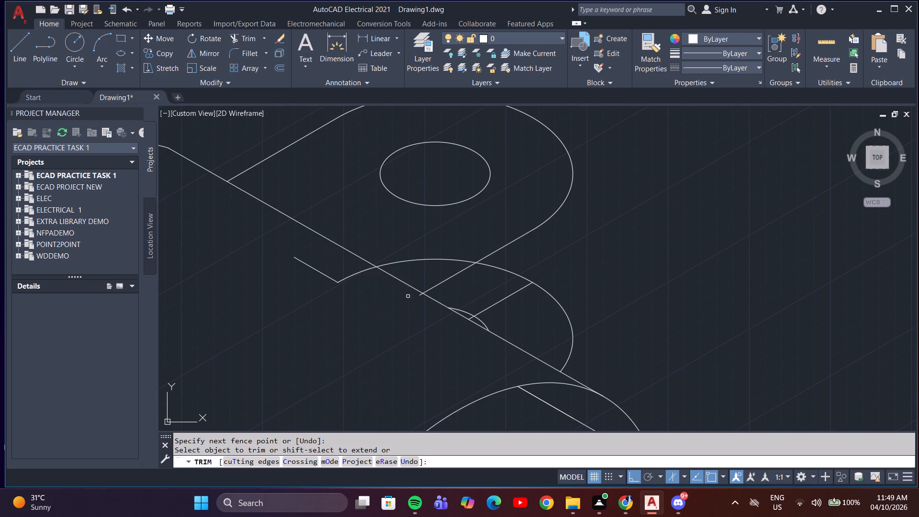
# Trim the leftover lower arc end and line stub before the tangent edge, plus the 30° centre line remnant behind it.
pyautogui.scroll(5, 416, 295)
pyautogui.click(446, 305)
pyautogui.scroll(-6, 401, 303)
pyautogui.moveTo(349, 298); pyautogui.dragTo(366, 321, button='middle')
pyautogui.scroll(1, 366, 321)
pyautogui.moveTo(351, 319); pyautogui.dragTo(394, 329)
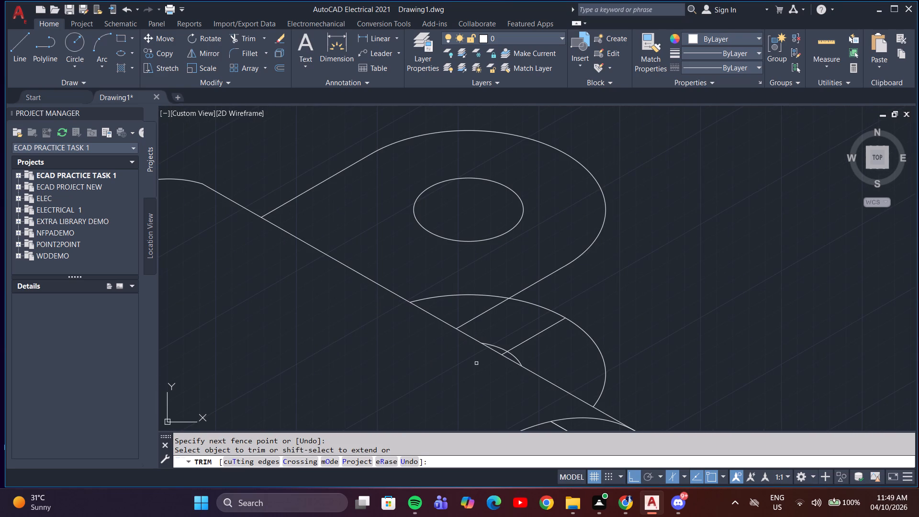
pyautogui.scroll(3, 479, 363)
pyautogui.scroll(-2, 481, 362)
pyautogui.click(547, 334)
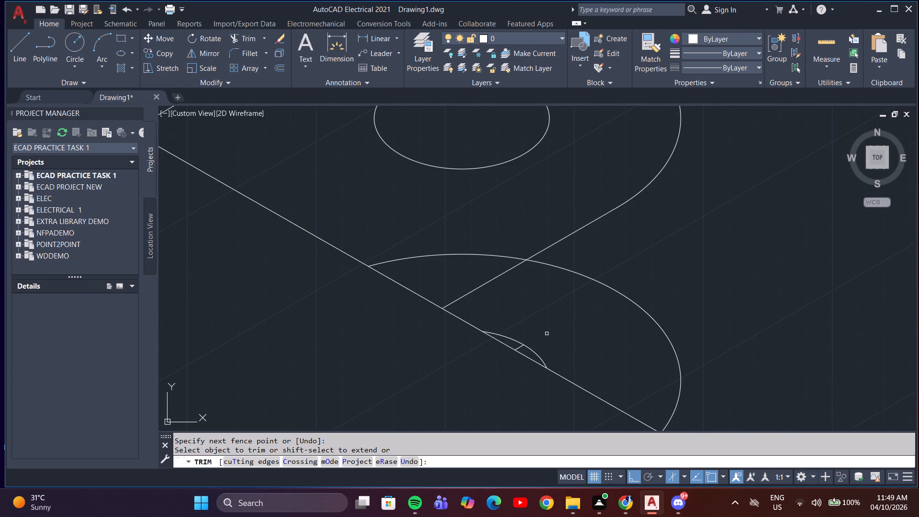
pyautogui.click(519, 349)
# Draw a vertical line joining the outermost points of the far-side lug's lower and raised outer arcs.
pyautogui.scroll(-3, 571, 328)
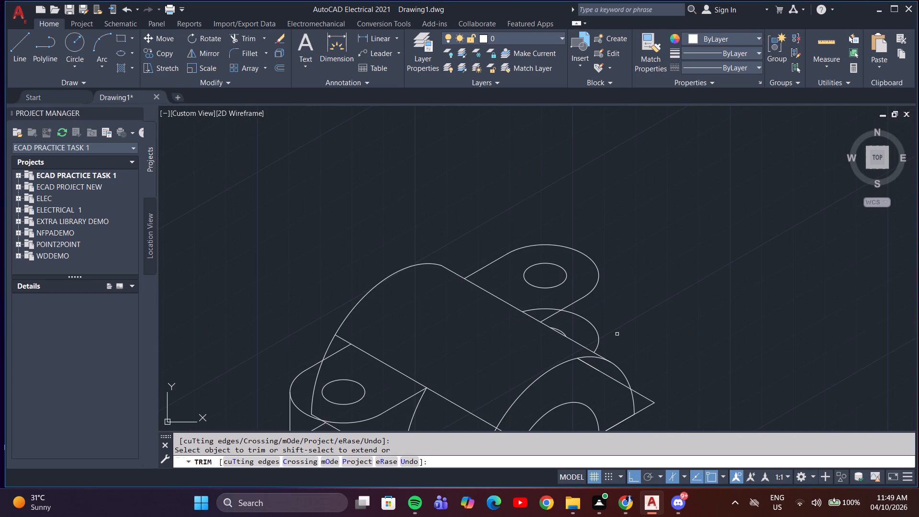
pyautogui.press('l')
pyautogui.press('Return')
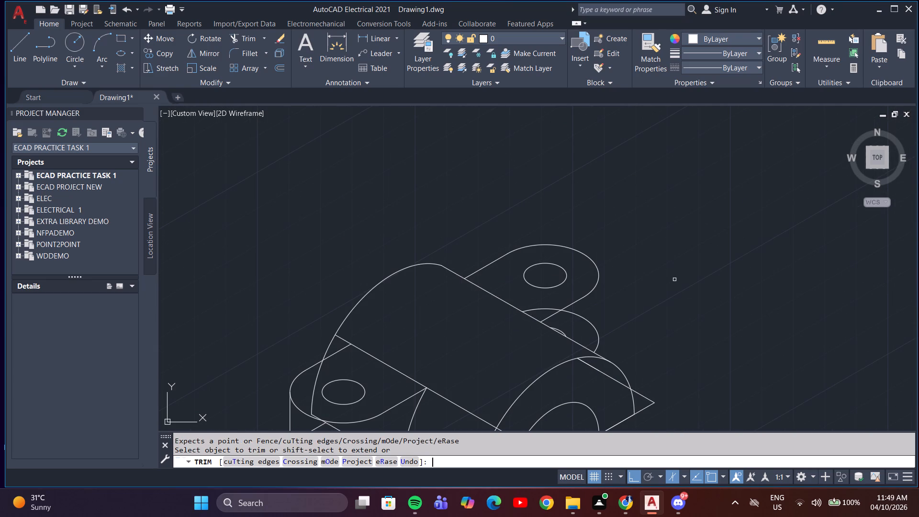
pyautogui.press('Escape')
pyautogui.press('l')
pyautogui.press('Return')
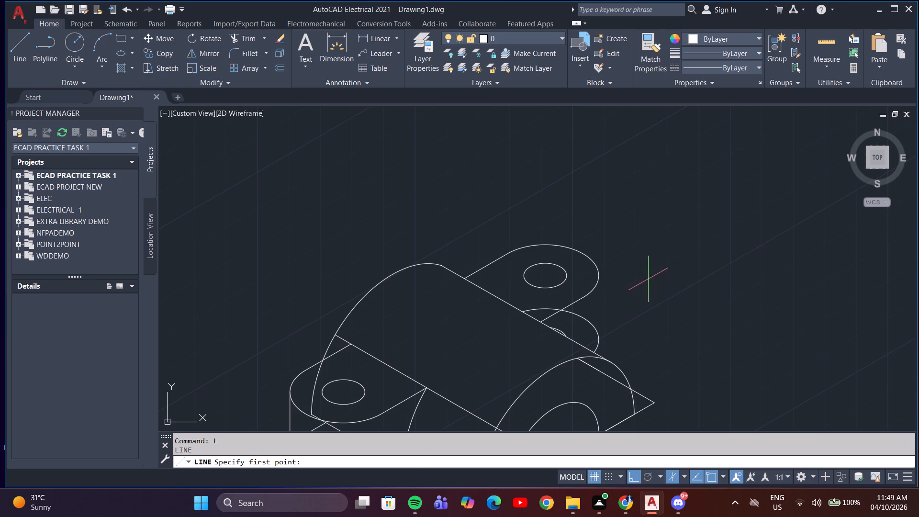
pyautogui.click(599, 339)
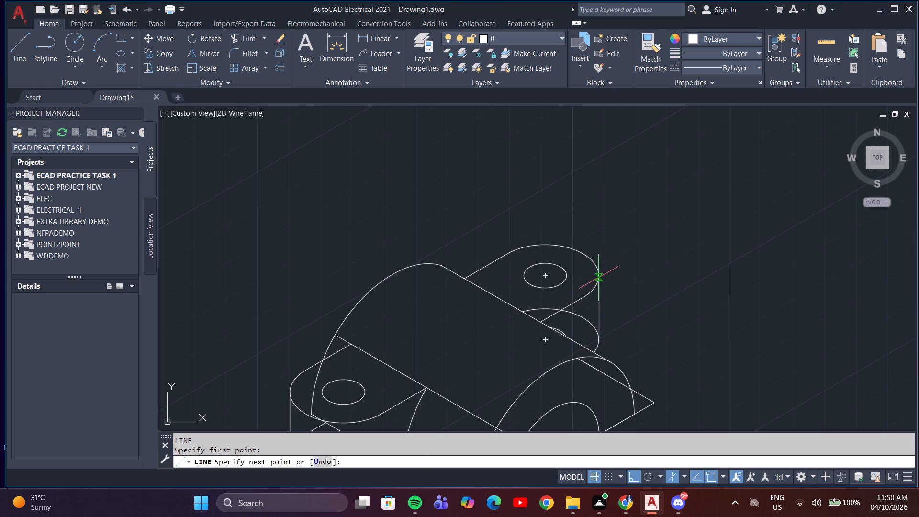
pyautogui.click(598, 276)
pyautogui.press('Escape')
# Trim the hidden rear edge inside the front outer arc and the base-line overhangs beyond both of the arc's ends.
pyautogui.scroll(-2, 631, 277)
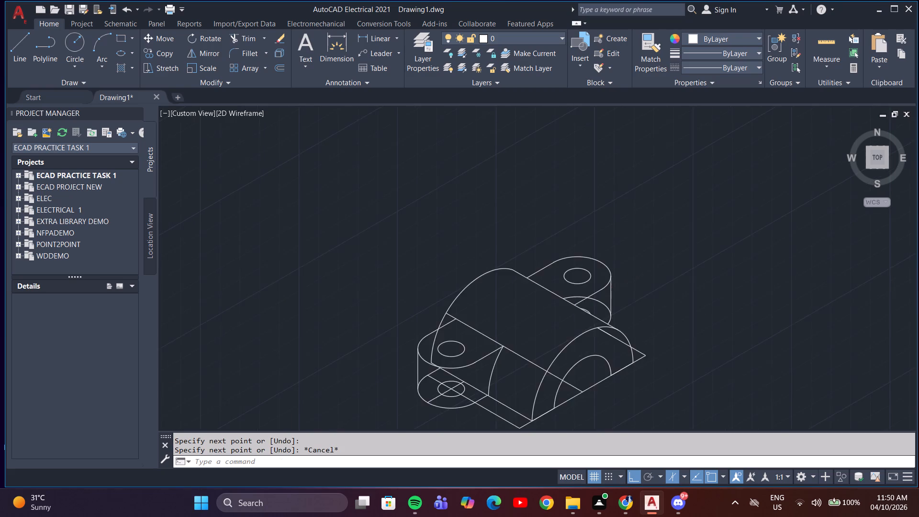
pyautogui.moveTo(665, 294); pyautogui.dragTo(618, 280, button='middle')
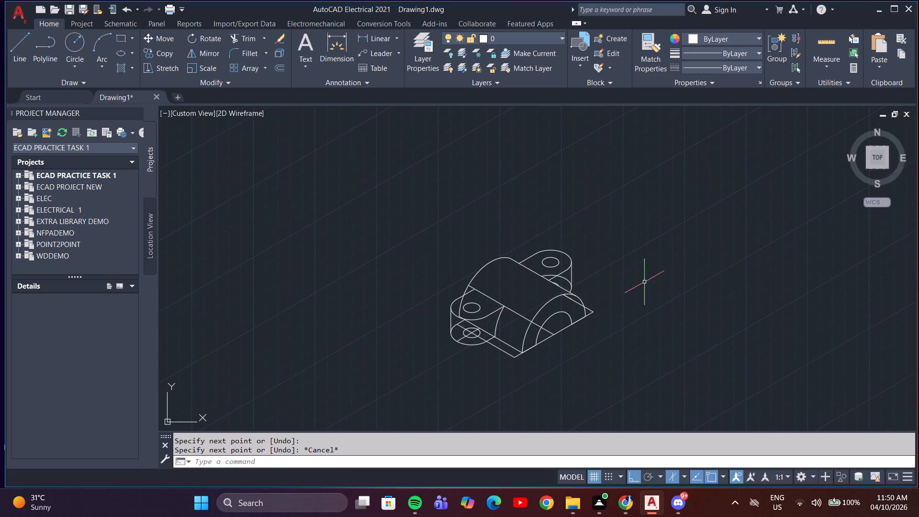
pyautogui.scroll(2, 611, 296)
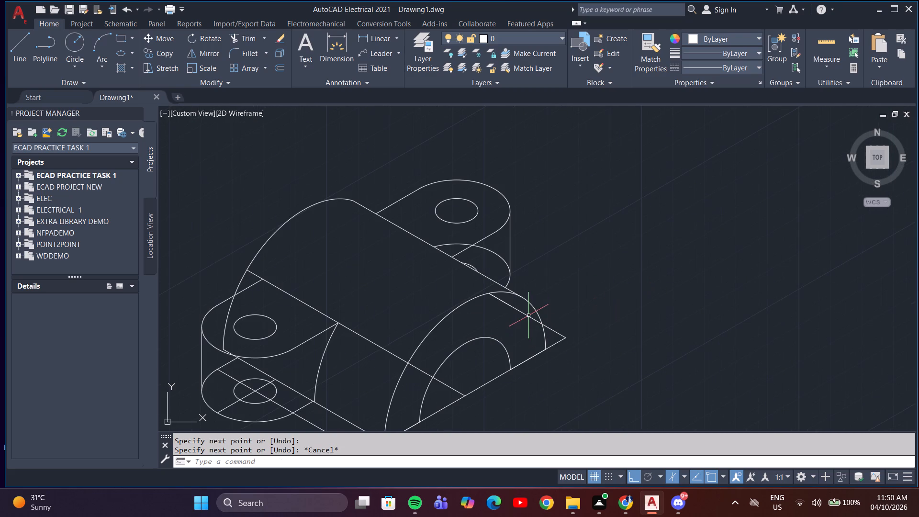
pyautogui.write('tr')
pyautogui.press('Return')
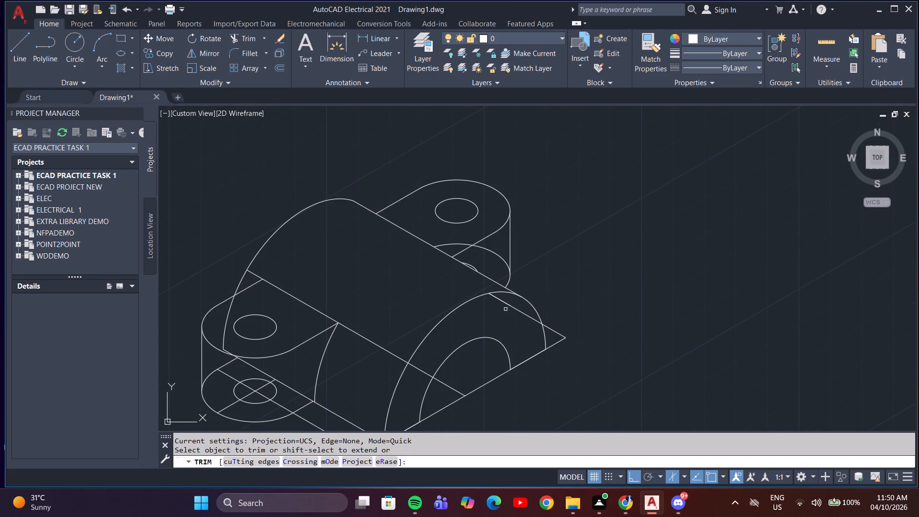
pyautogui.click(505, 306)
pyautogui.click(505, 302)
pyautogui.scroll(-3, 605, 334)
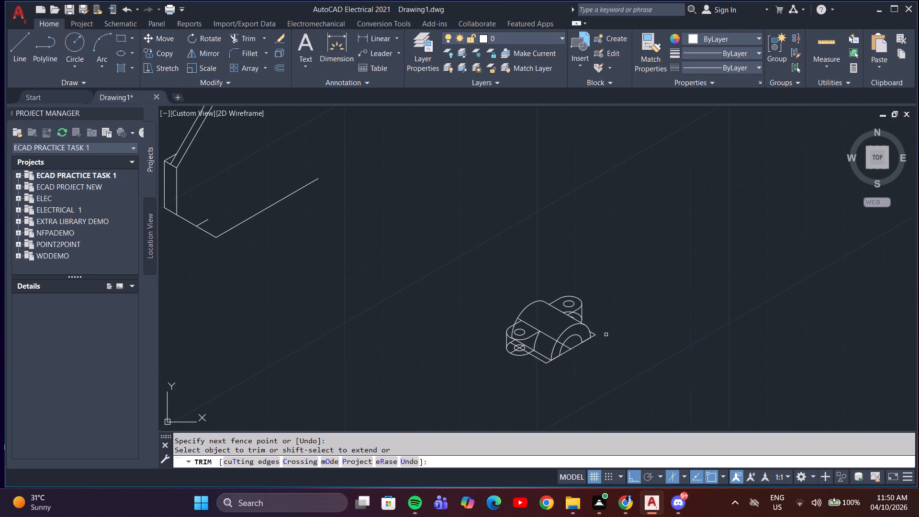
pyautogui.scroll(2, 587, 341)
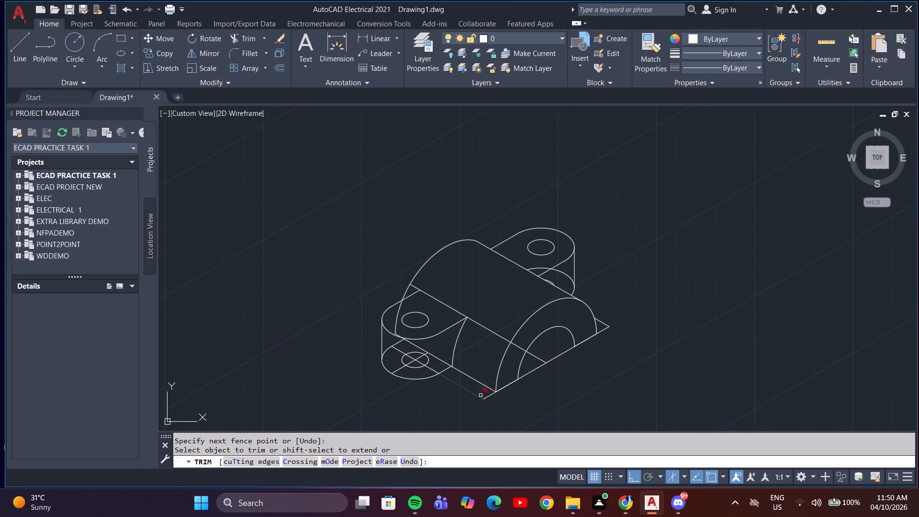
pyautogui.click(481, 396)
pyautogui.scroll(1, 481, 396)
pyautogui.click(492, 398)
pyautogui.click(679, 288)
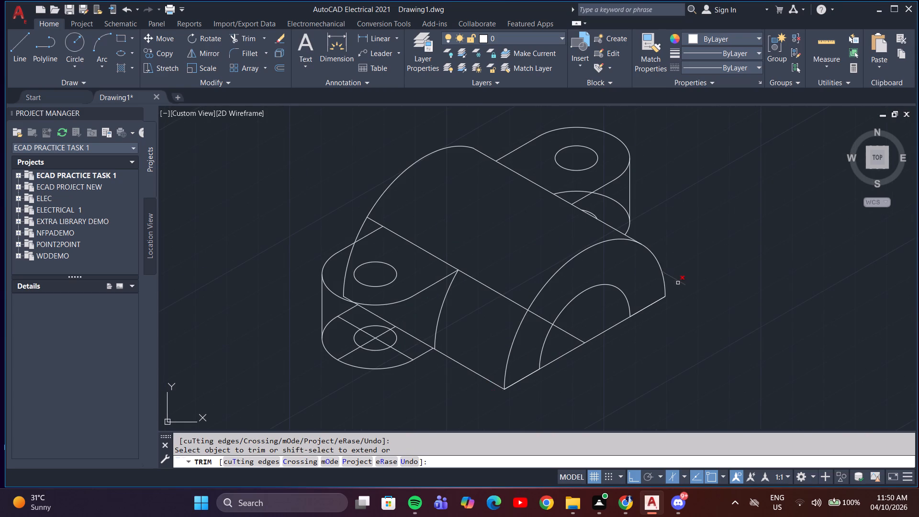
pyautogui.click(678, 282)
# Draw a vertical line from the centre of the front face's base up to the outer arc, trimming its overhang above the arc.
pyautogui.scroll(-3, 692, 283)
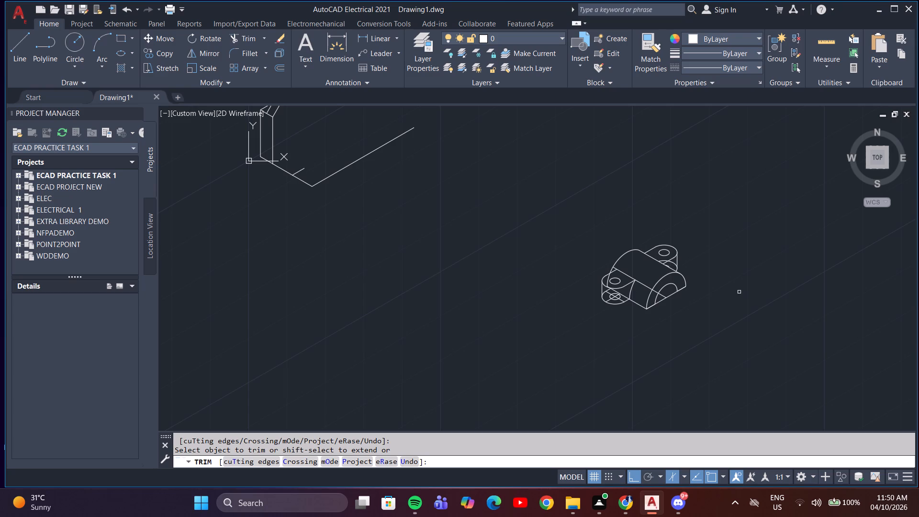
pyautogui.click(27, 52)
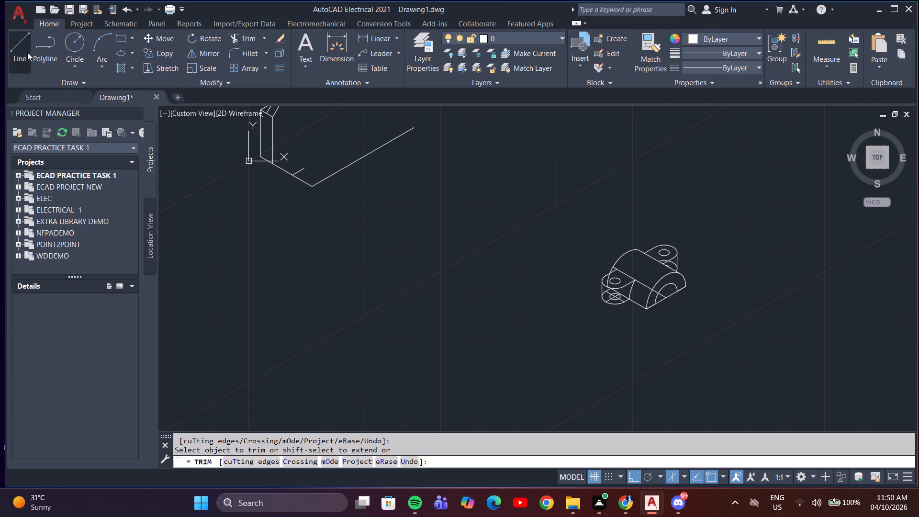
pyautogui.moveTo(648, 261); pyautogui.dragTo(554, 234, button='middle')
pyautogui.scroll(4, 572, 243)
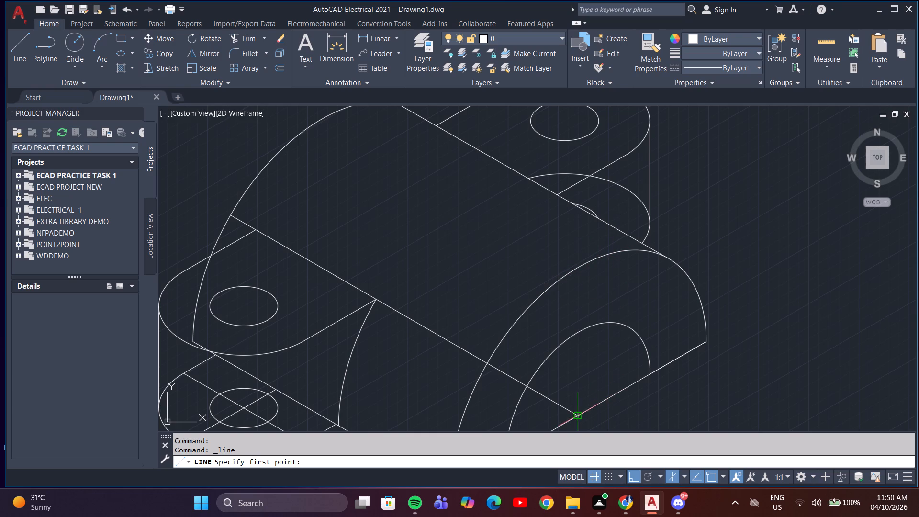
pyautogui.moveTo(577, 415); pyautogui.dragTo(578, 407)
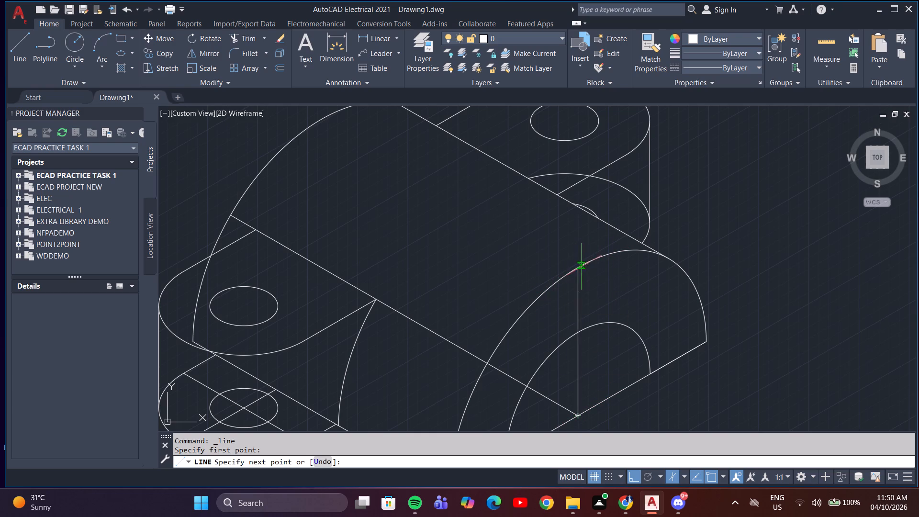
pyautogui.click(575, 257)
pyautogui.press('Escape')
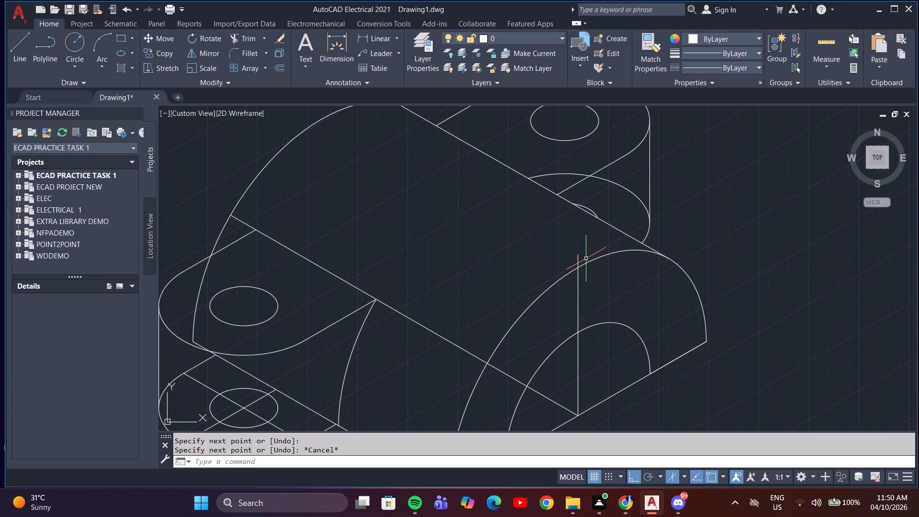
pyautogui.write('tr')
pyautogui.press('Return')
pyautogui.moveTo(592, 250); pyautogui.dragTo(564, 261)
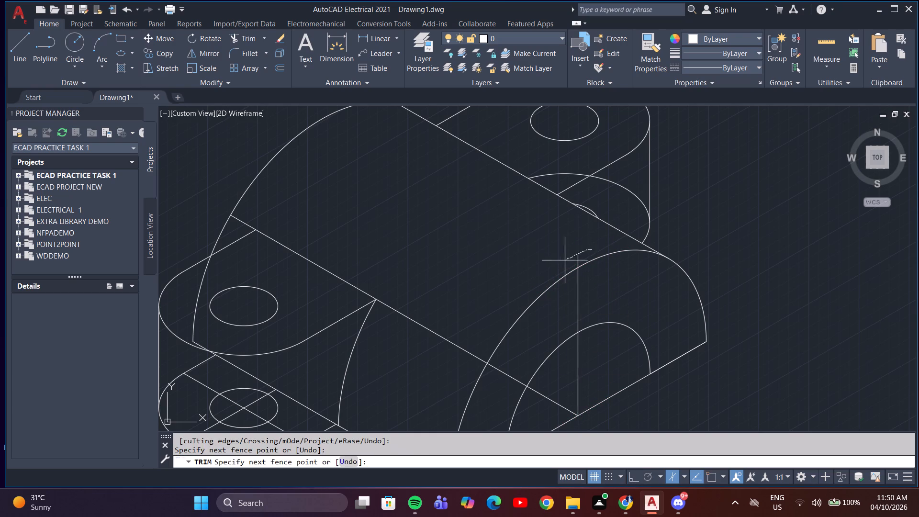
pyautogui.moveTo(564, 261); pyautogui.dragTo(563, 261)
pyautogui.click(579, 258)
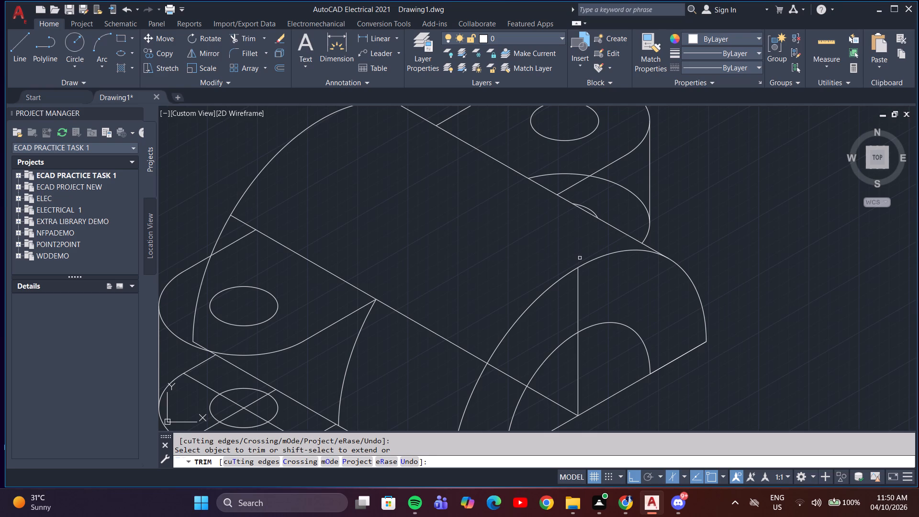
pyautogui.press('Escape')
# In the left isoplane, draw a line from the vertical line's upper end along 150° to the rear arc and trim its overhang.
pyautogui.press('l')
pyautogui.press('Return')
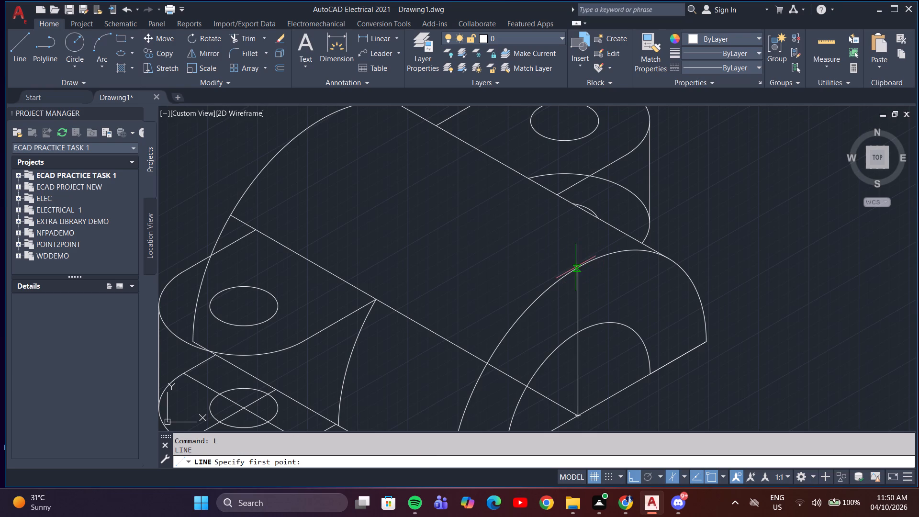
pyautogui.click(578, 267)
pyautogui.press('F5')
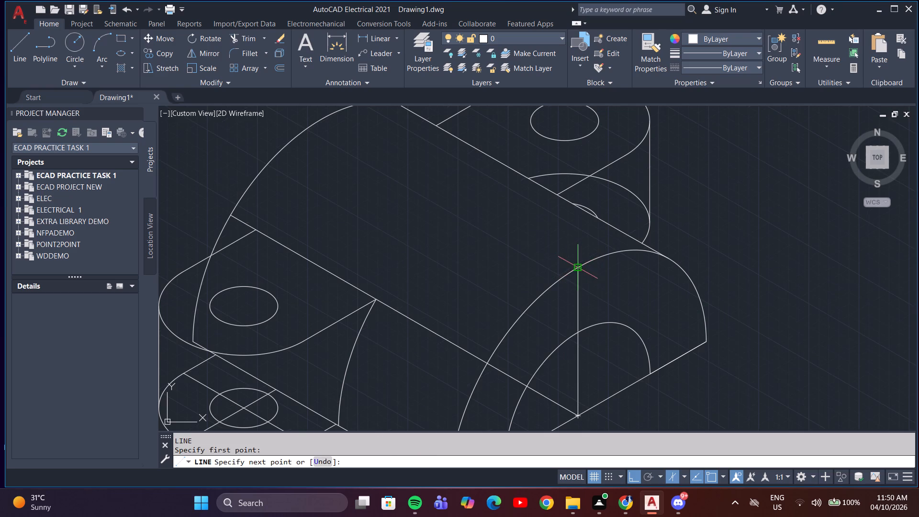
pyautogui.scroll(3, 321, 121)
pyautogui.moveTo(321, 124); pyautogui.dragTo(339, 185, button='middle')
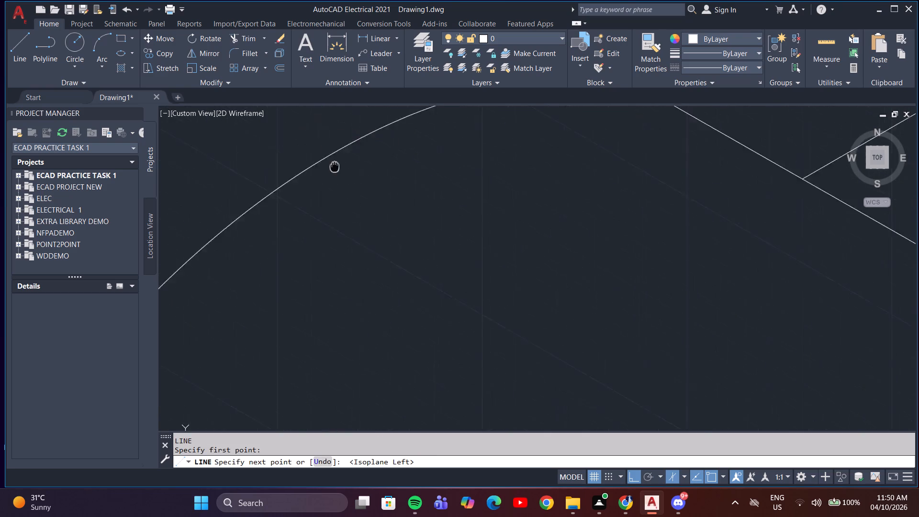
pyautogui.moveTo(339, 185); pyautogui.dragTo(347, 236, button='middle')
pyautogui.click(332, 219)
pyautogui.press('Escape')
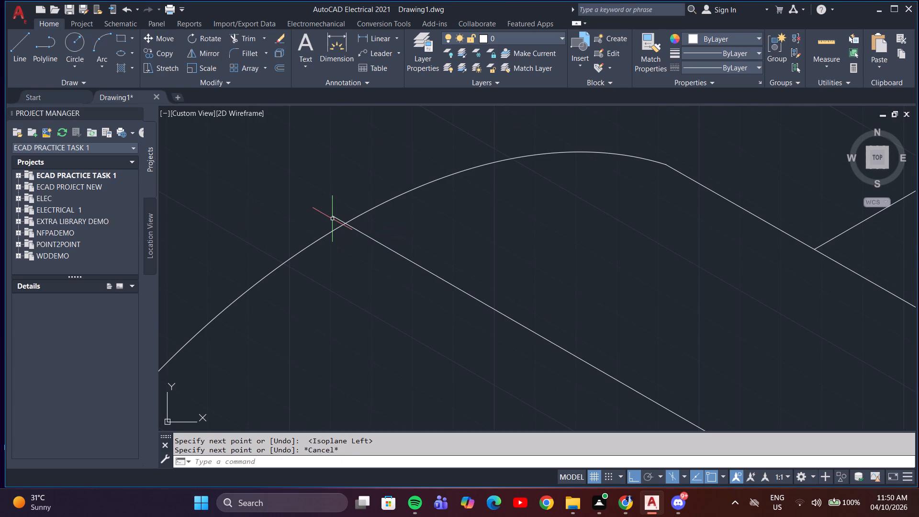
pyautogui.write('tr')
pyautogui.press('Return')
pyautogui.moveTo(355, 202); pyautogui.dragTo(326, 220)
pyautogui.scroll(-4, 325, 219)
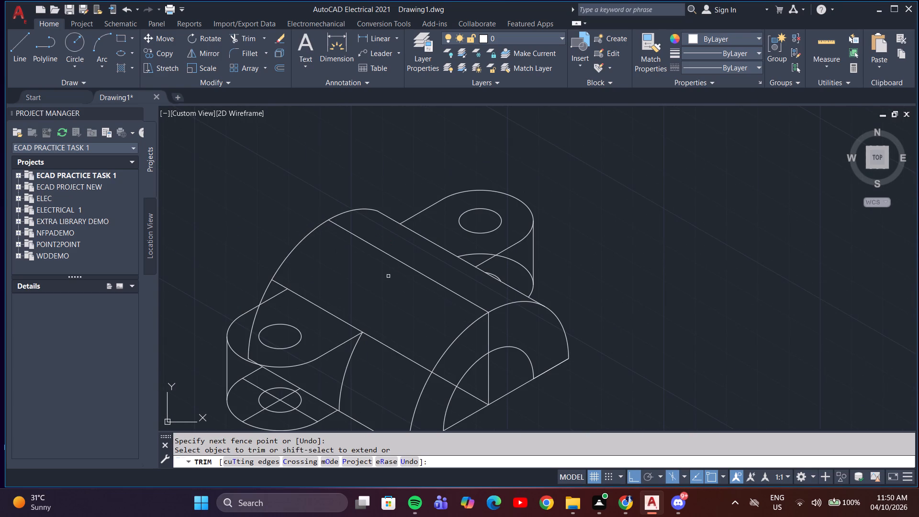
pyautogui.press('Escape')
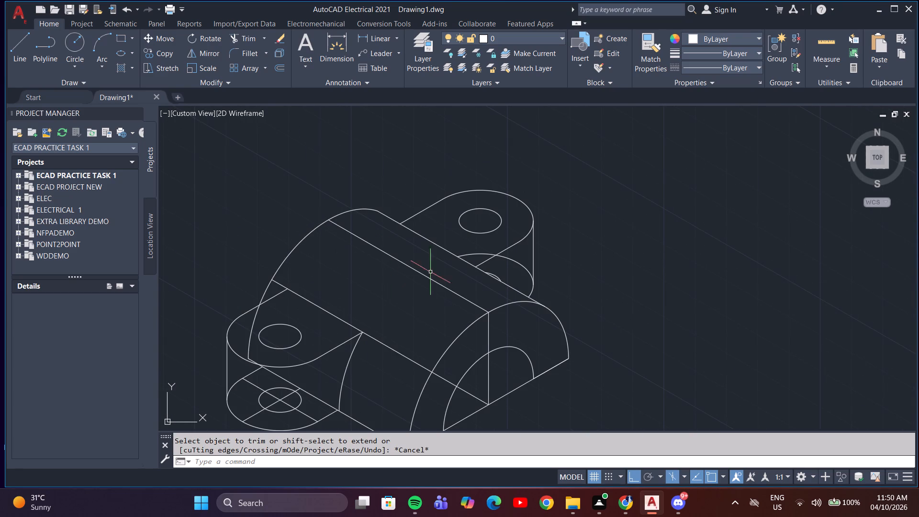
# In the top isoplane, draw a 5 mm line from the front vertical line's upper end along 210°, continuing with a short segment along 150°.
pyautogui.click(16, 44)
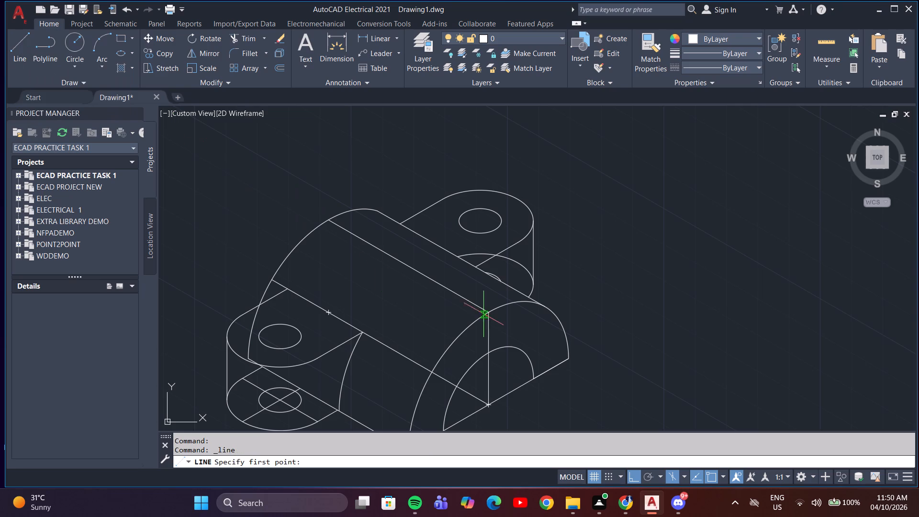
pyautogui.click(488, 312)
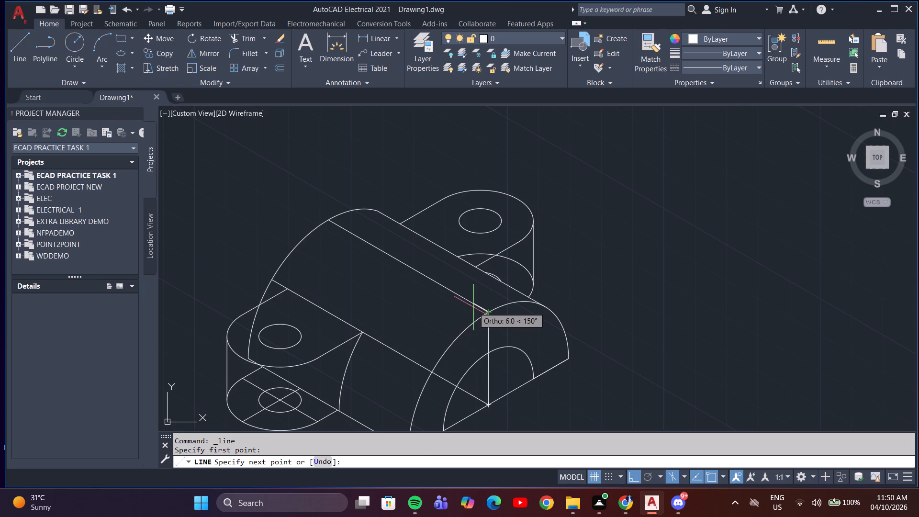
pyautogui.press('F5')
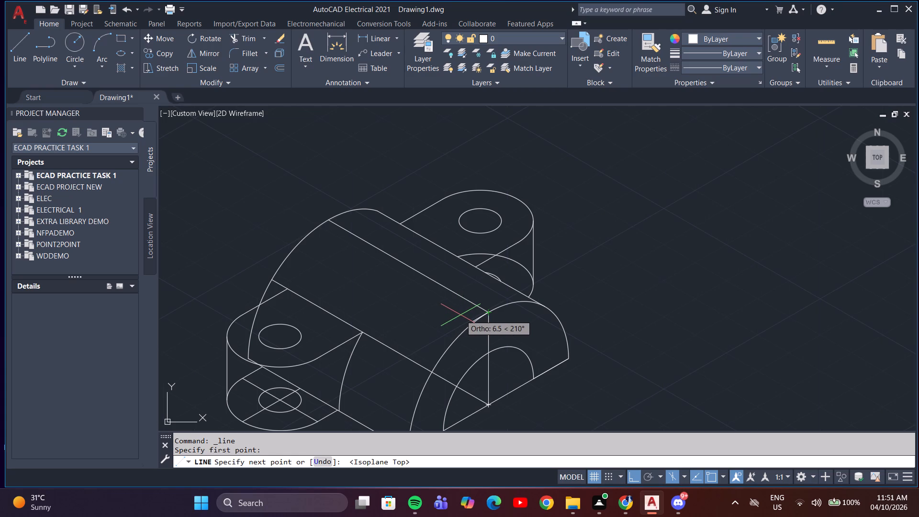
pyautogui.press('5')
pyautogui.press('Return')
pyautogui.click(446, 302)
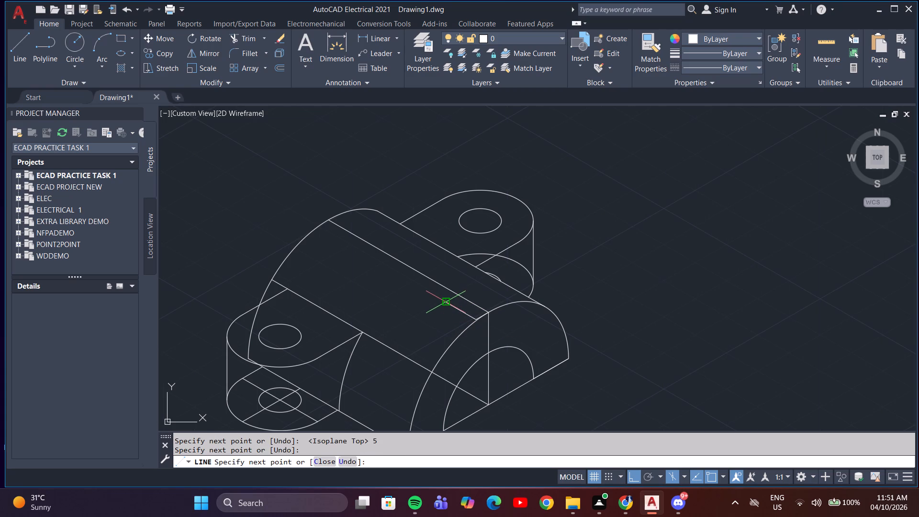
pyautogui.press('space')
# Draw a 5 mm line from the vertical line's upper end along 30°, continuing it along 150° past the rear arc.
pyautogui.press('space')
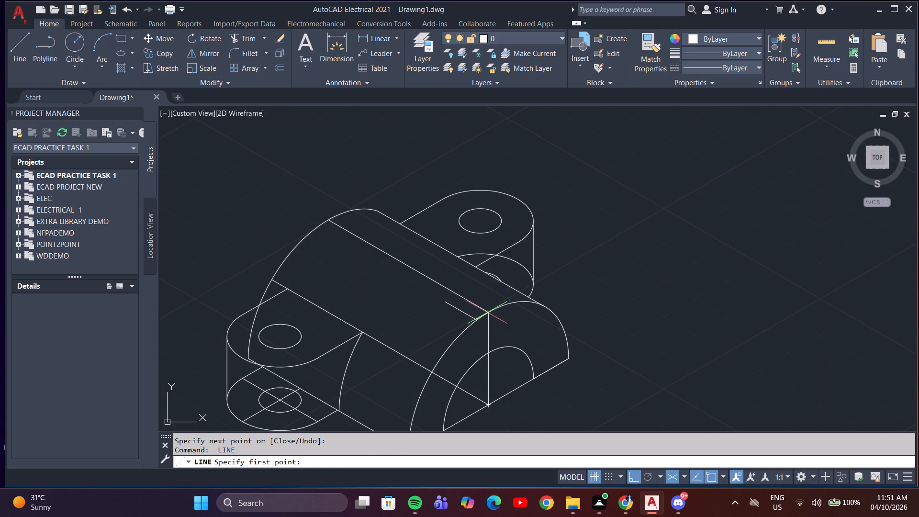
pyautogui.click(487, 313)
pyautogui.press('5')
pyautogui.press('Return')
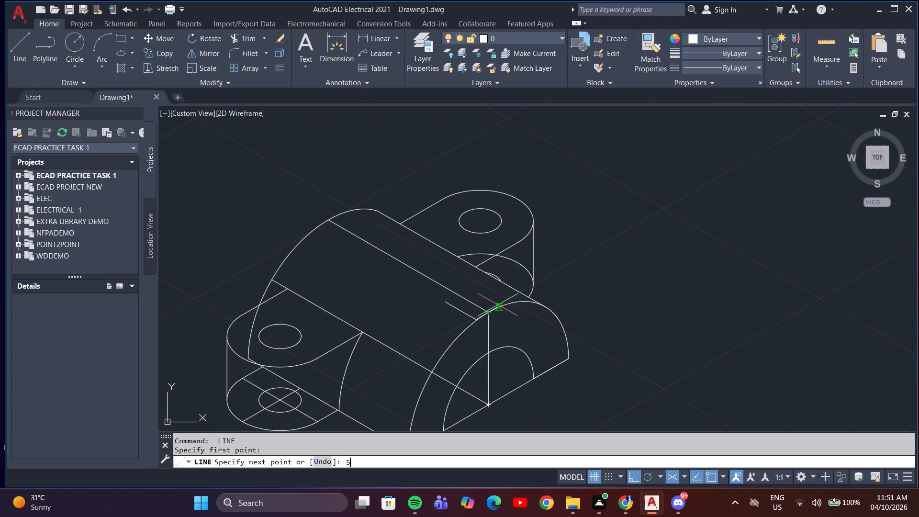
pyautogui.click(368, 184)
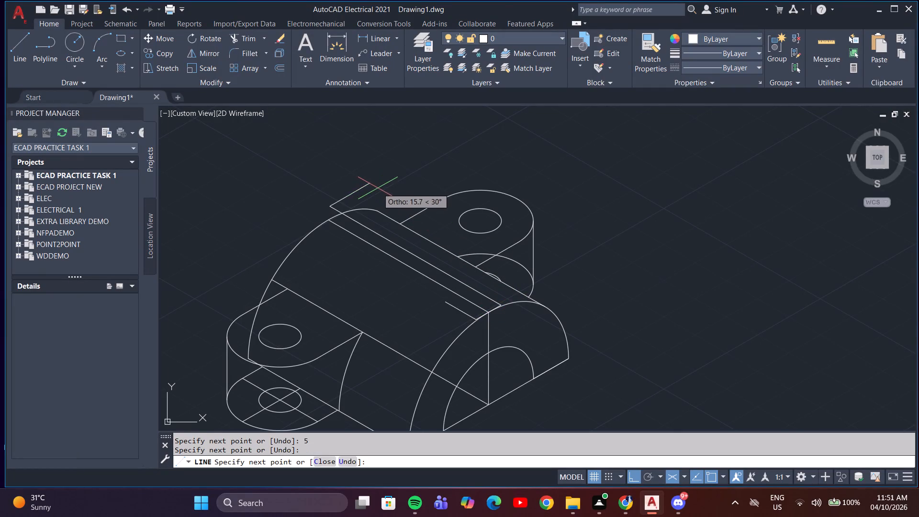
pyautogui.press('space')
# Draw a line from the end of the short 150° segment, continuing along 150° past the rear arc.
pyautogui.press('space')
pyautogui.click(446, 299)
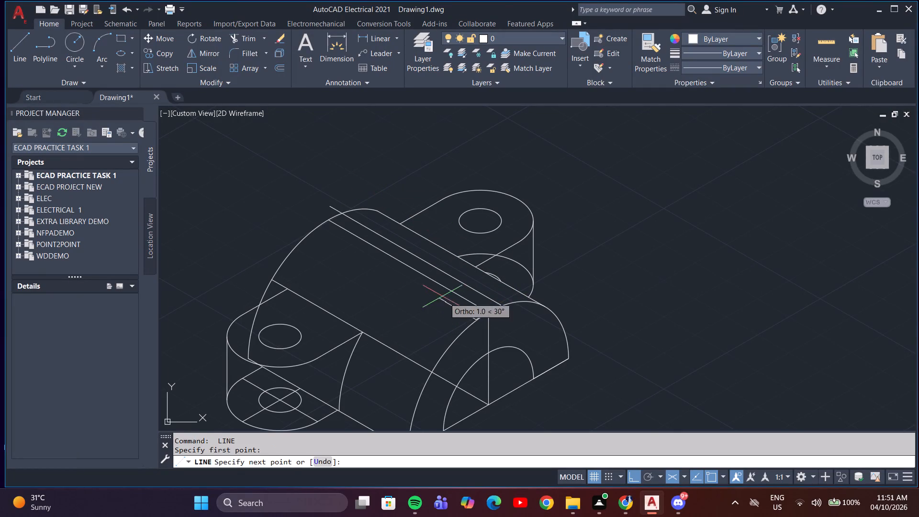
pyautogui.click(309, 196)
pyautogui.press('Escape')
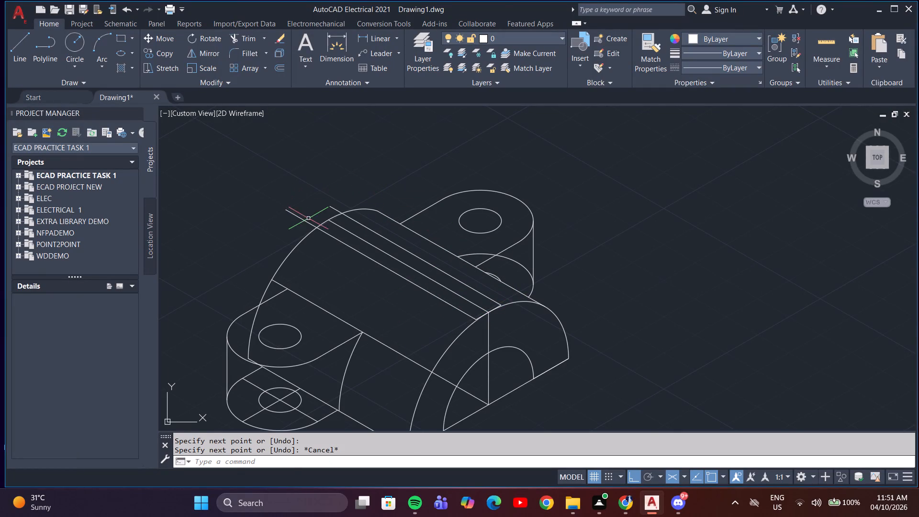
# Join the two collinear 150° segments on the near side of the centre line into one line.
pyautogui.click(307, 219)
pyautogui.click(300, 222)
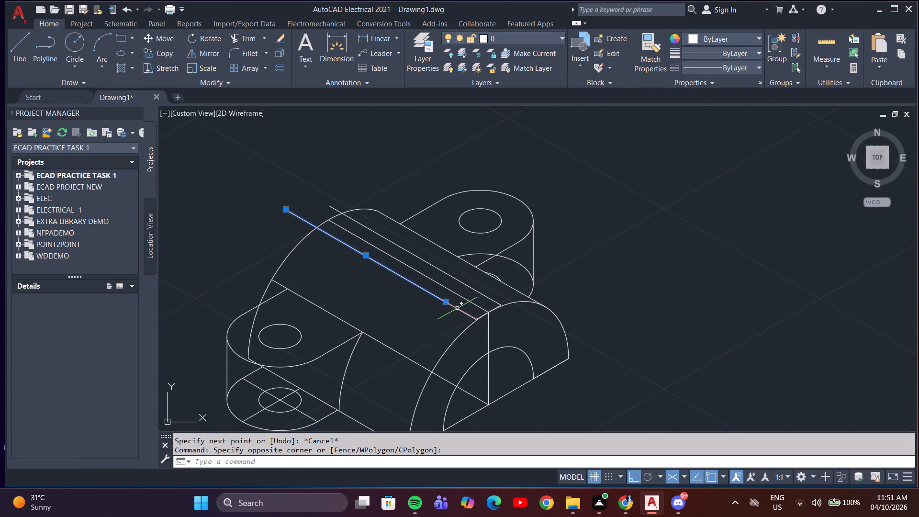
pyautogui.click(457, 308)
pyautogui.write('join')
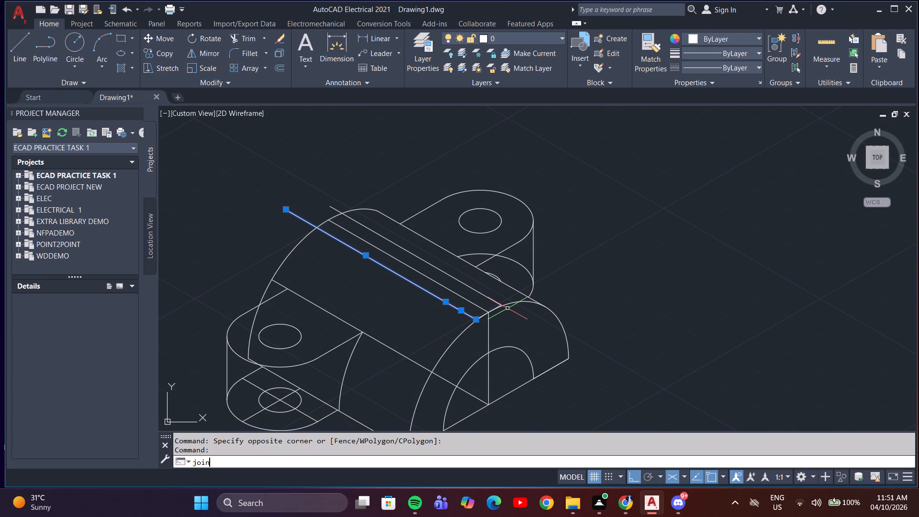
pyautogui.press('Return')
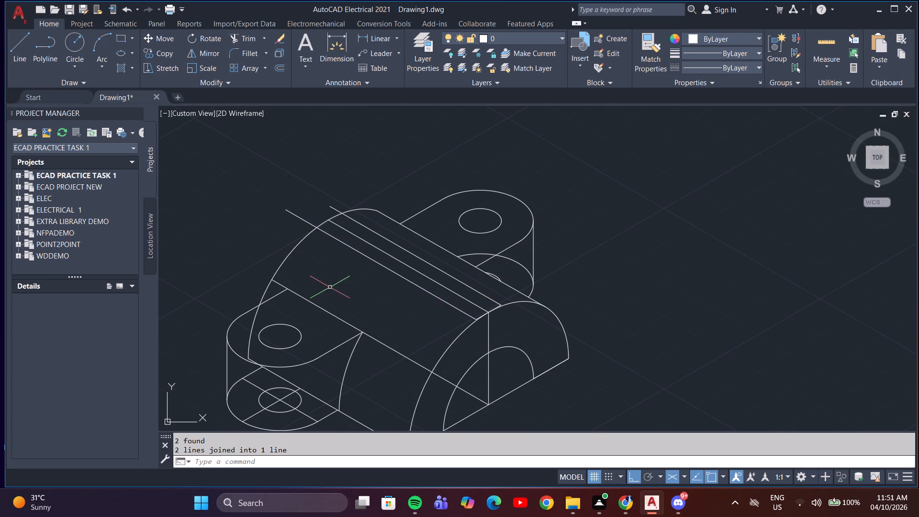
pyautogui.click(451, 304)
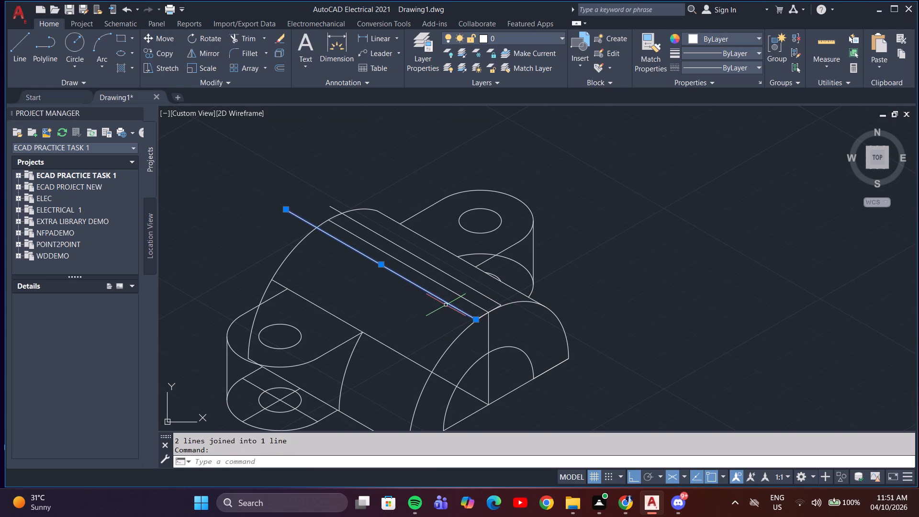
pyautogui.press('Escape')
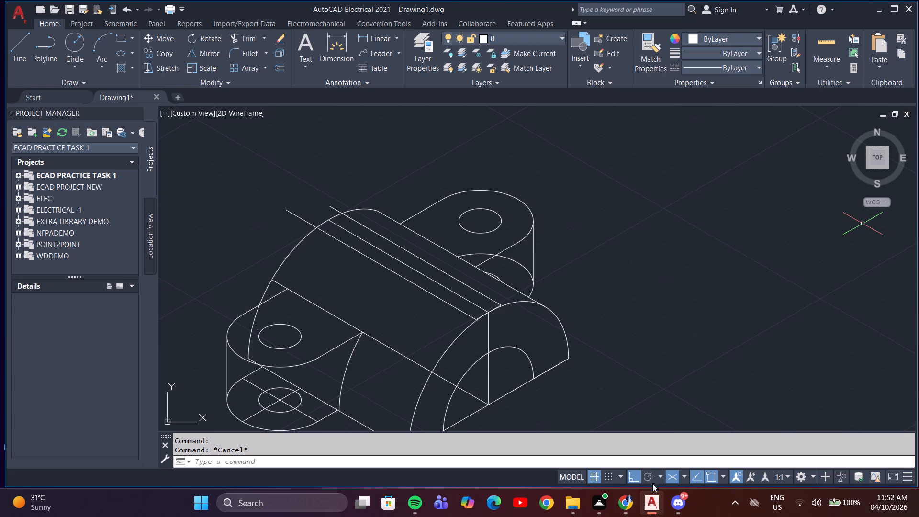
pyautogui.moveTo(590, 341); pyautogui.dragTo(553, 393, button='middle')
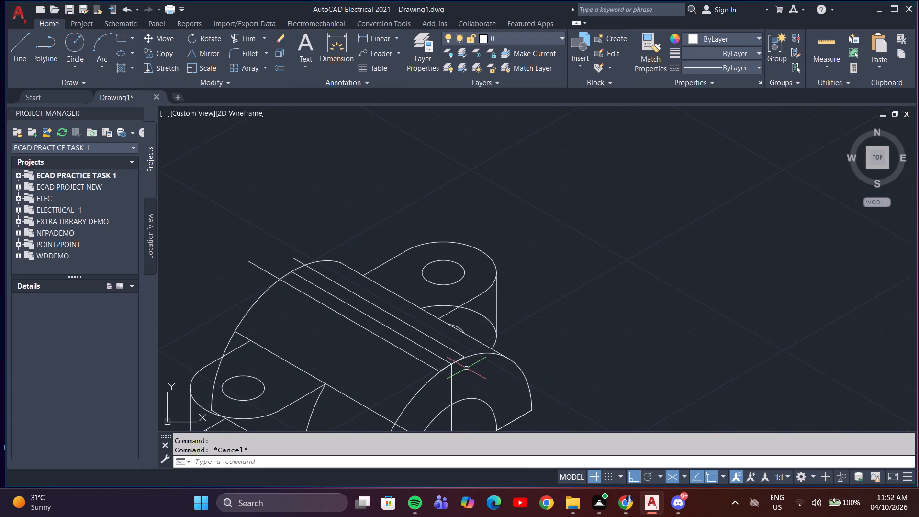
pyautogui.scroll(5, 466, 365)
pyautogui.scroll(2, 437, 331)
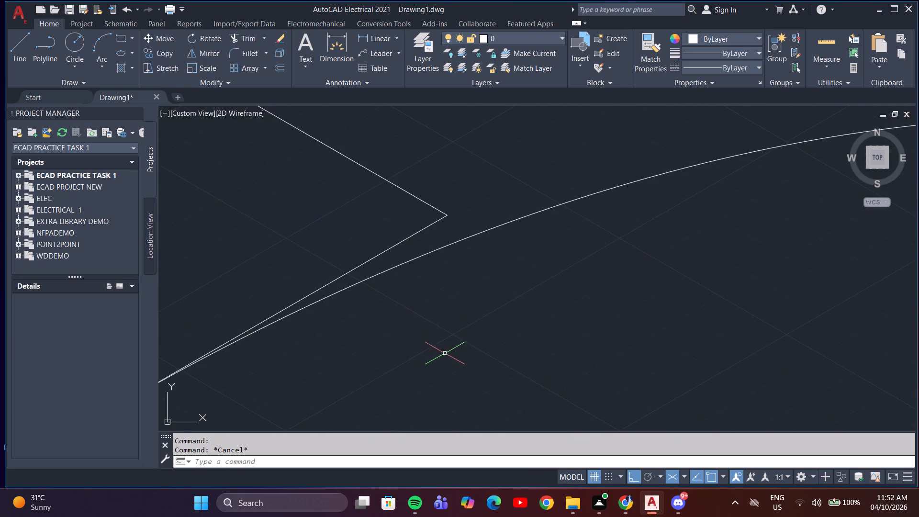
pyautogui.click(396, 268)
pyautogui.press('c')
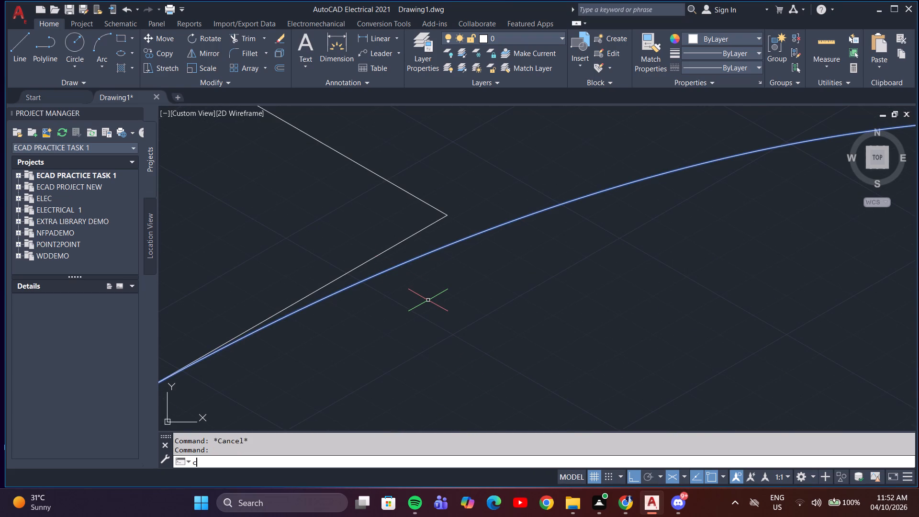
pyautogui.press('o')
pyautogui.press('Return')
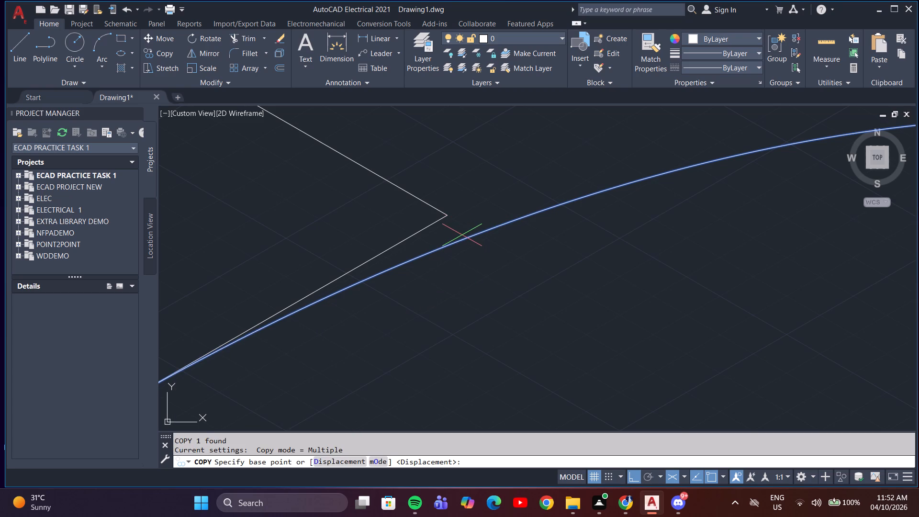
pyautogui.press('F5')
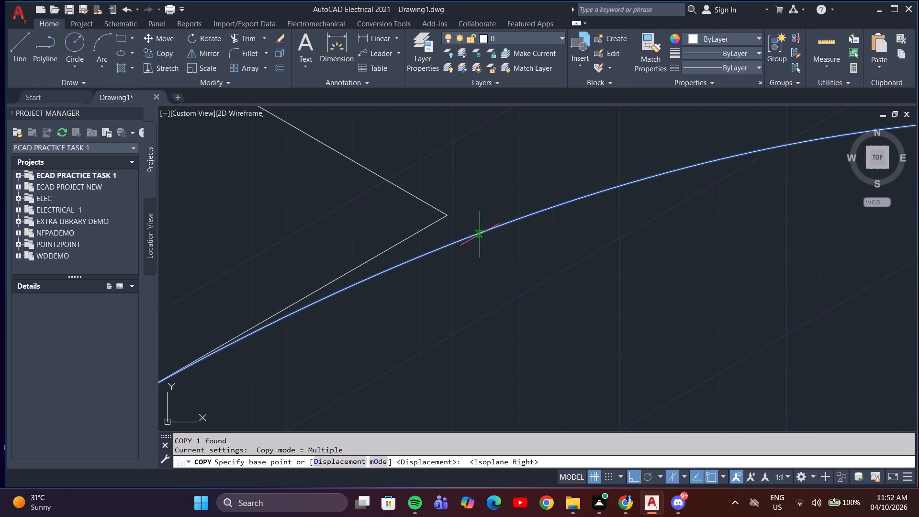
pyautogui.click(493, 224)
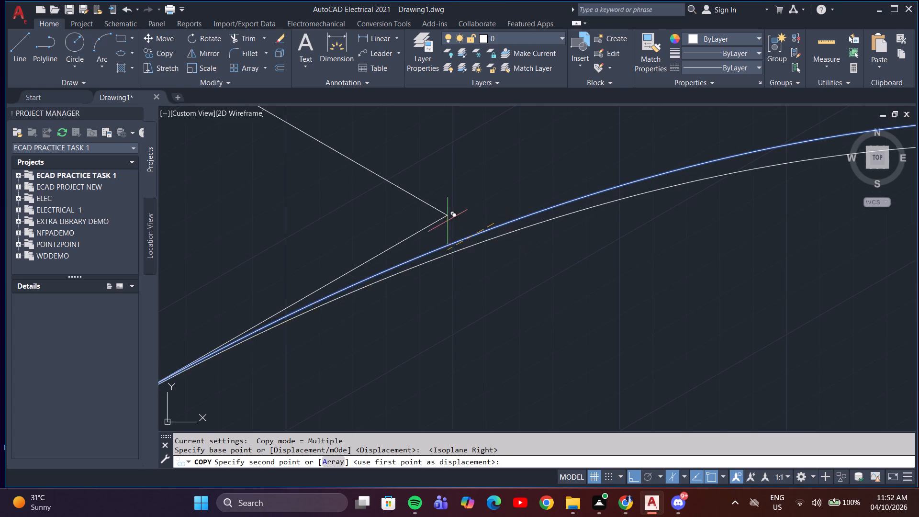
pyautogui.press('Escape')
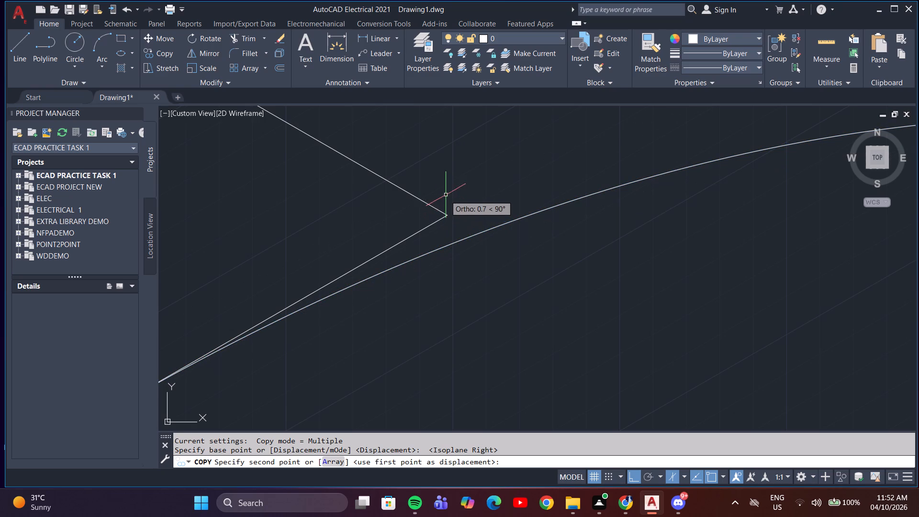
# Copy the front outer arc about 0.4 mm straight up in the left isoplane, to meet the ends of the offset lines.
pyautogui.press('space')
pyautogui.click(478, 236)
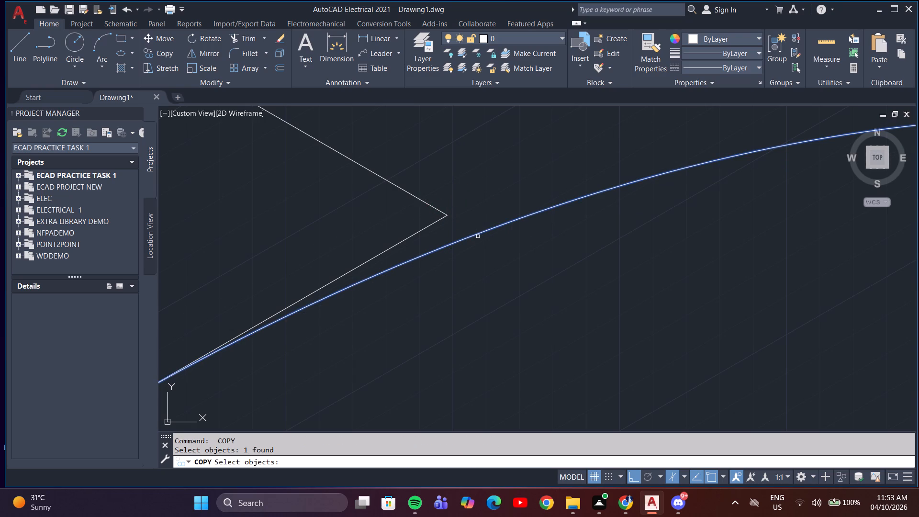
pyautogui.write('co')
pyautogui.press('Return')
pyautogui.scroll(-3, 483, 244)
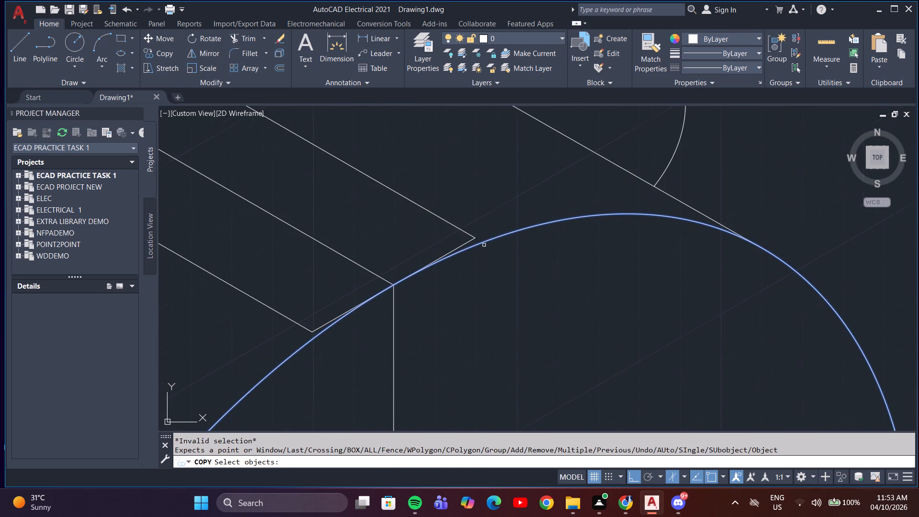
pyautogui.press('Return')
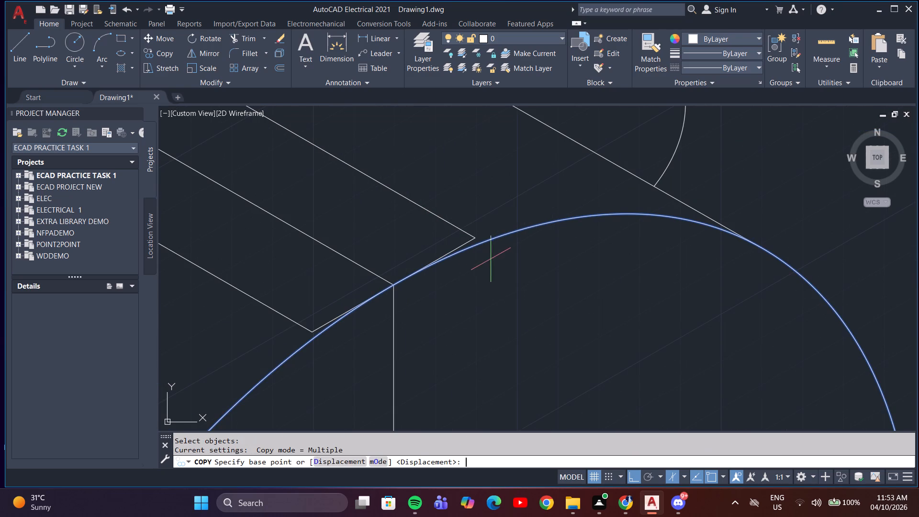
pyautogui.click(471, 246)
pyautogui.scroll(-4, 417, 209)
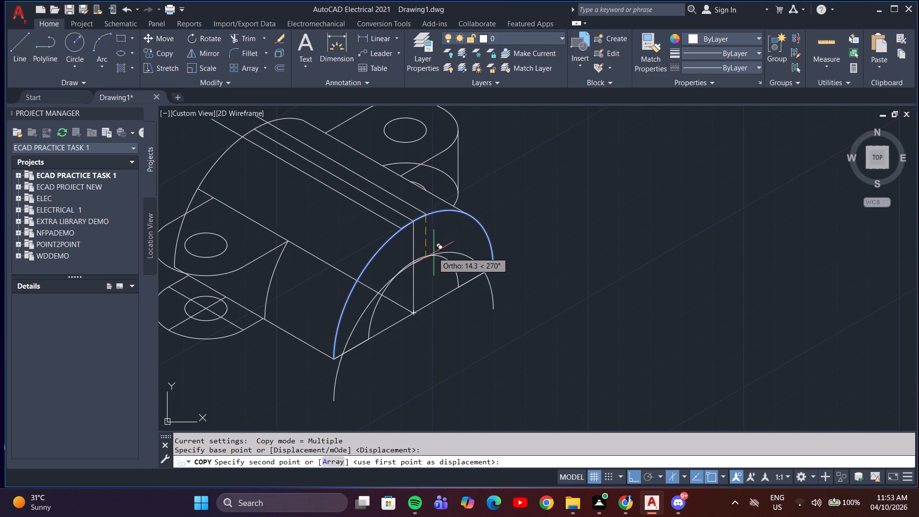
pyautogui.press('F5')
pyautogui.scroll(2, 421, 211)
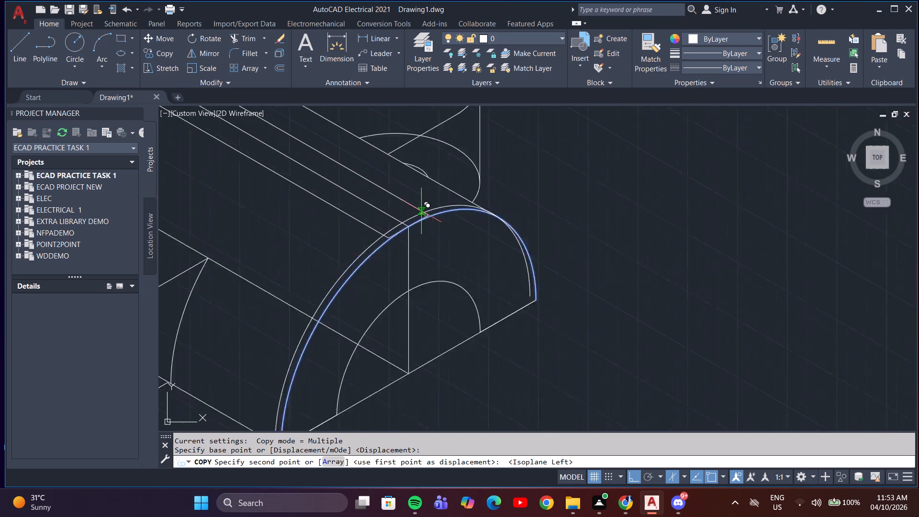
pyautogui.scroll(2, 421, 211)
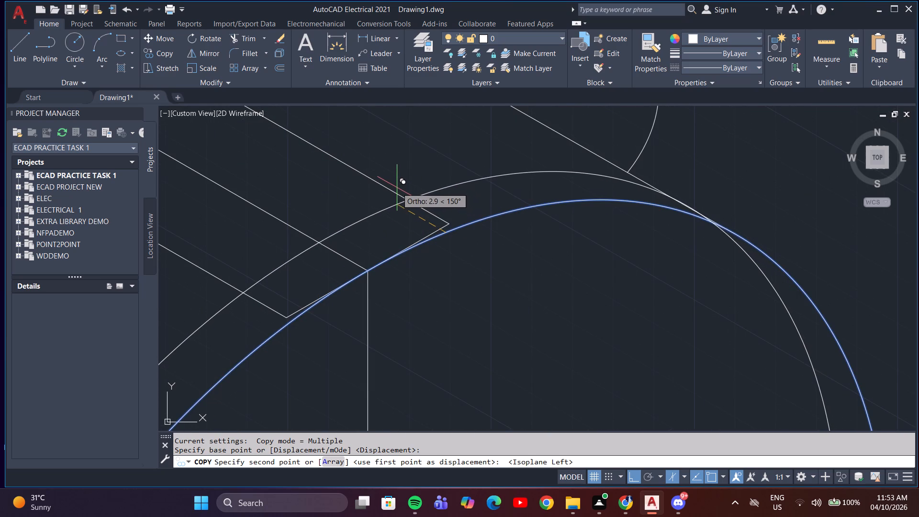
pyautogui.scroll(4, 448, 223)
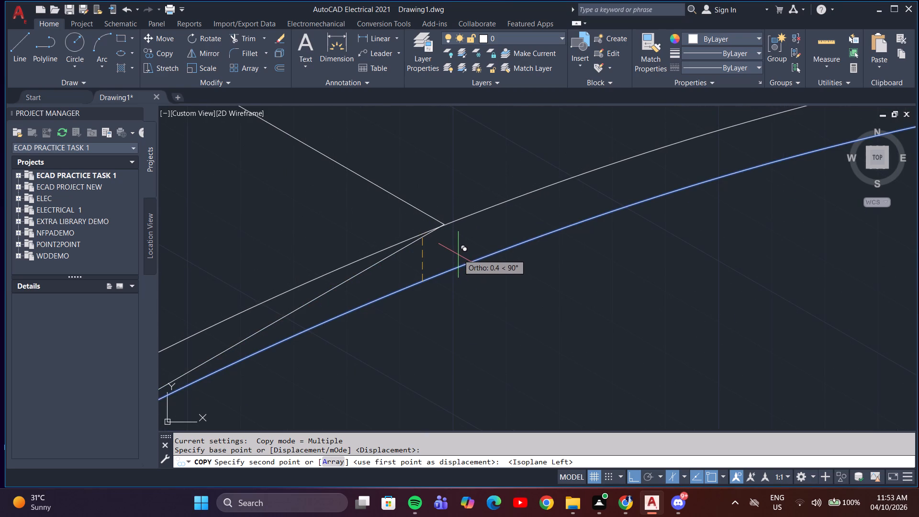
pyautogui.scroll(5, 456, 252)
pyautogui.scroll(-5, 407, 154)
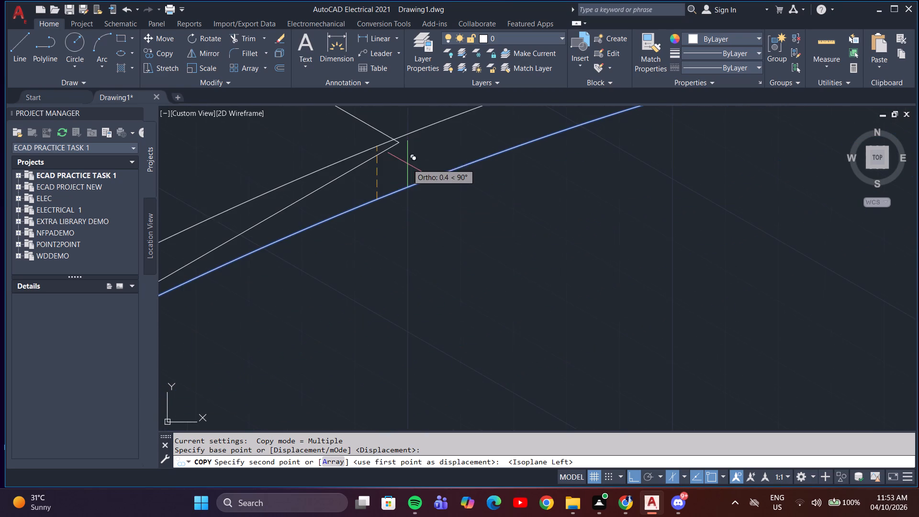
pyautogui.scroll(-2, 431, 185)
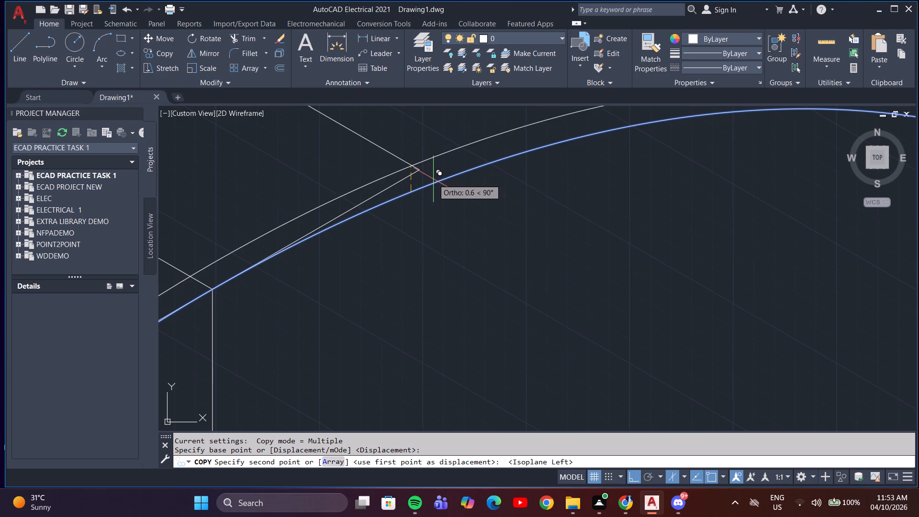
pyautogui.moveTo(434, 175); pyautogui.dragTo(486, 333, button='middle')
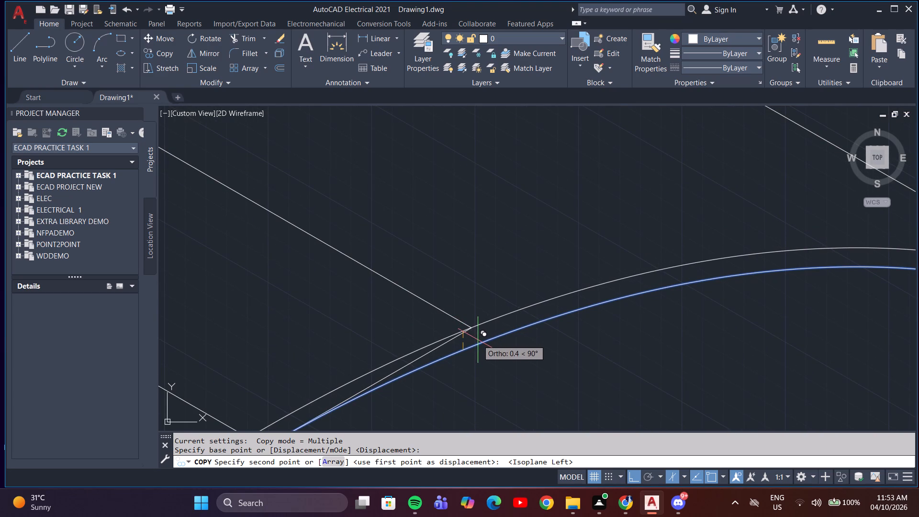
pyautogui.scroll(4, 478, 340)
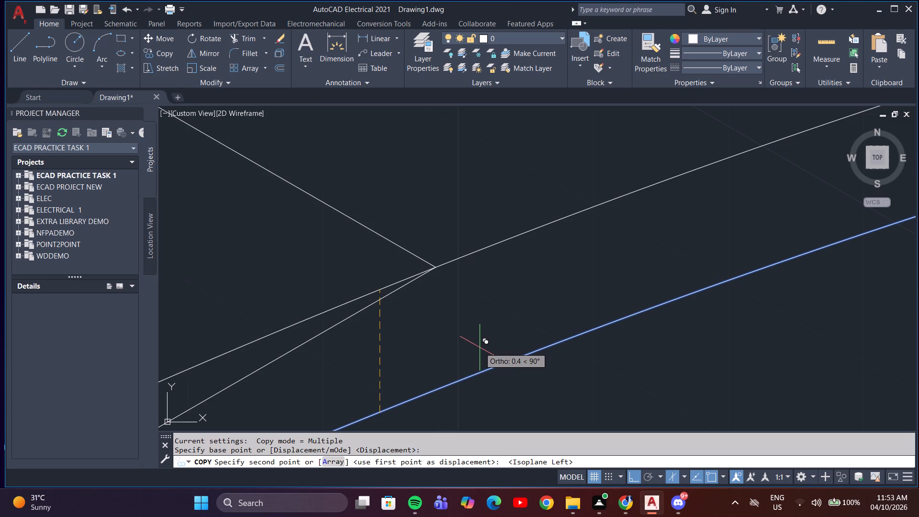
pyautogui.click(480, 347)
pyautogui.scroll(-4, 480, 343)
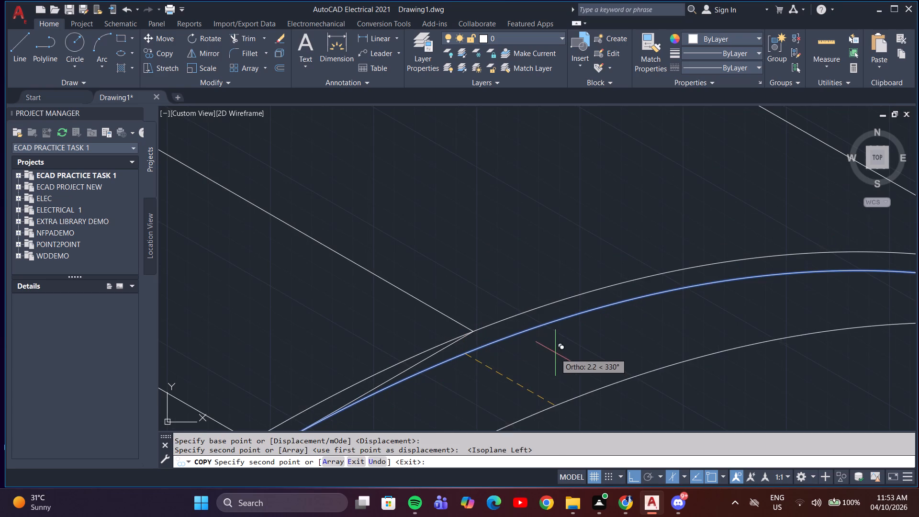
pyautogui.press('Escape')
# Examine how the copied arc meets the ends of the two offset lines on either side of the vertical line.
pyautogui.scroll(-3, 547, 350)
pyautogui.moveTo(533, 371); pyautogui.dragTo(594, 315, button='middle')
pyautogui.scroll(5, 549, 332)
pyautogui.moveTo(447, 340); pyautogui.dragTo(696, 326, button='middle')
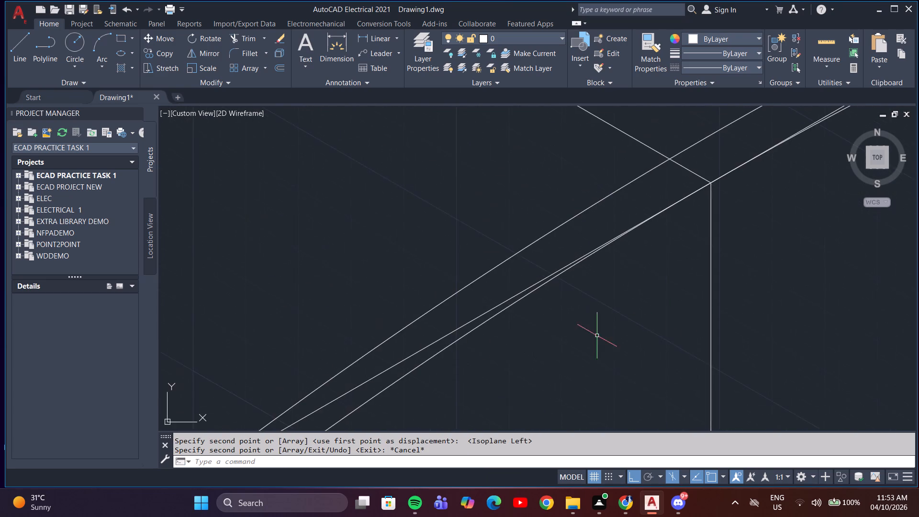
pyautogui.moveTo(478, 347); pyautogui.dragTo(684, 245, button='middle')
pyautogui.scroll(-2, 610, 273)
pyautogui.scroll(2, 612, 275)
pyautogui.scroll(-3, 612, 277)
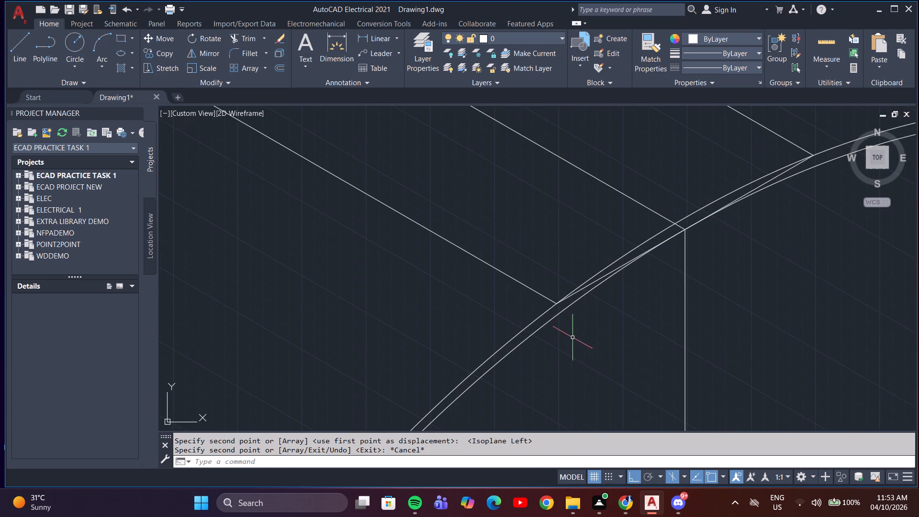
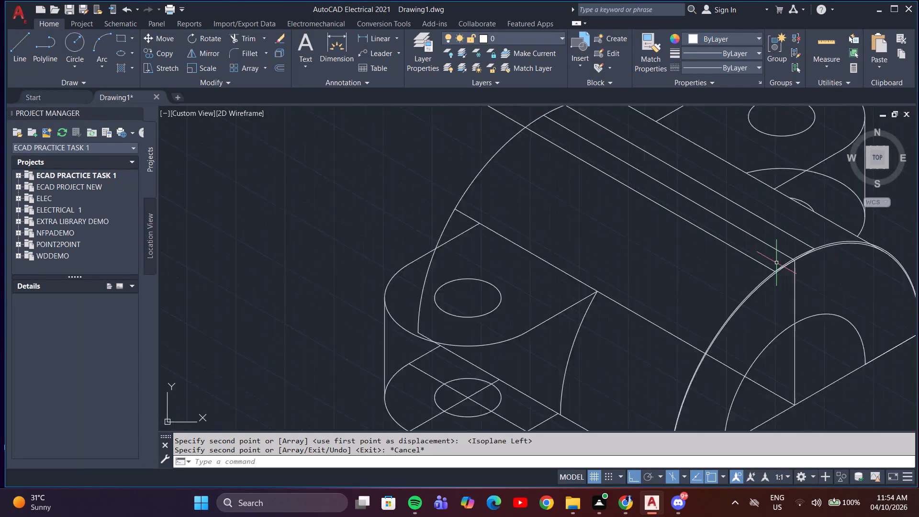
# Delete the copied arc lying just above the front outer arc.
pyautogui.moveTo(752, 325); pyautogui.dragTo(504, 321, button='middle')
pyautogui.scroll(4, 514, 275)
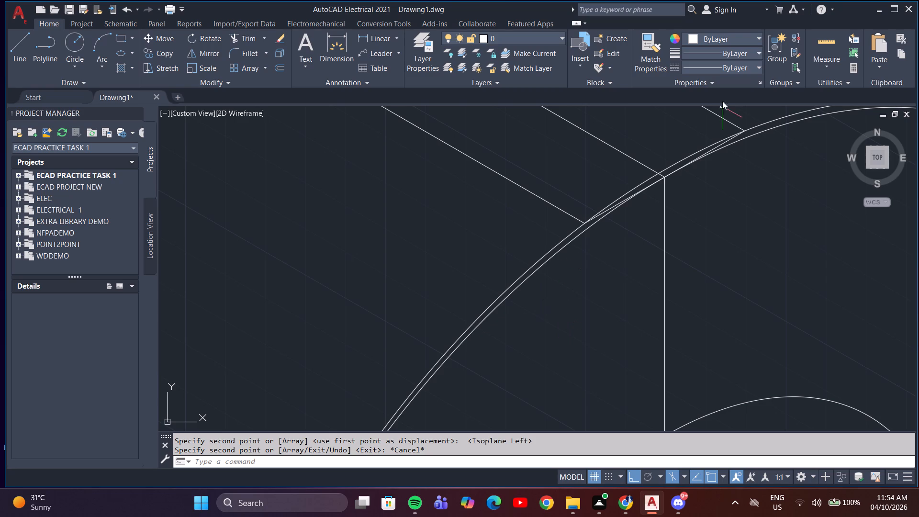
pyautogui.click(644, 180)
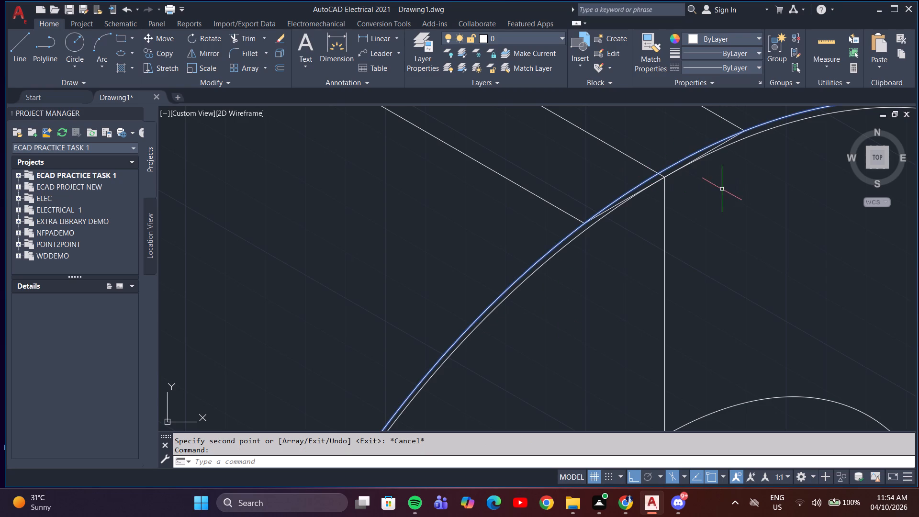
pyautogui.press('Delete')
pyautogui.scroll(-1, 711, 210)
# Draw a short line from the near-side offset line's front end, continuing along 330° past the front outer arc.
pyautogui.press('l')
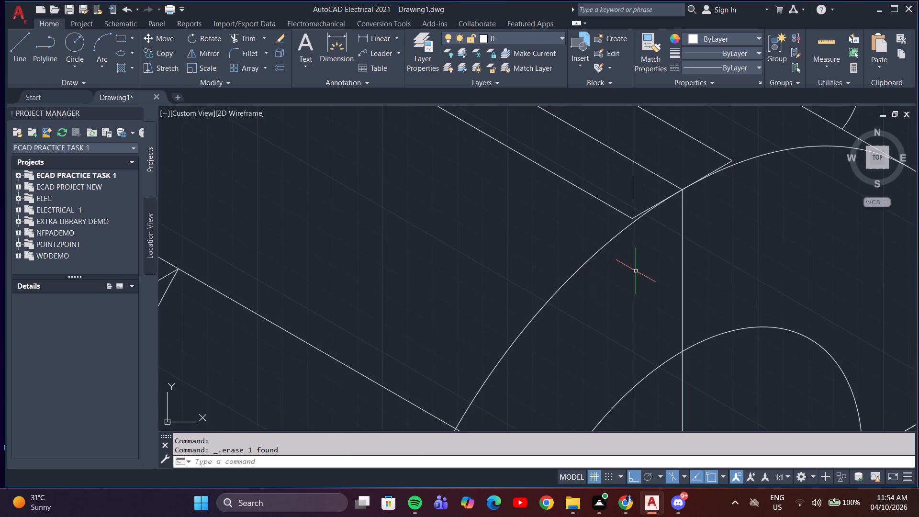
pyautogui.press('Return')
pyautogui.click(631, 219)
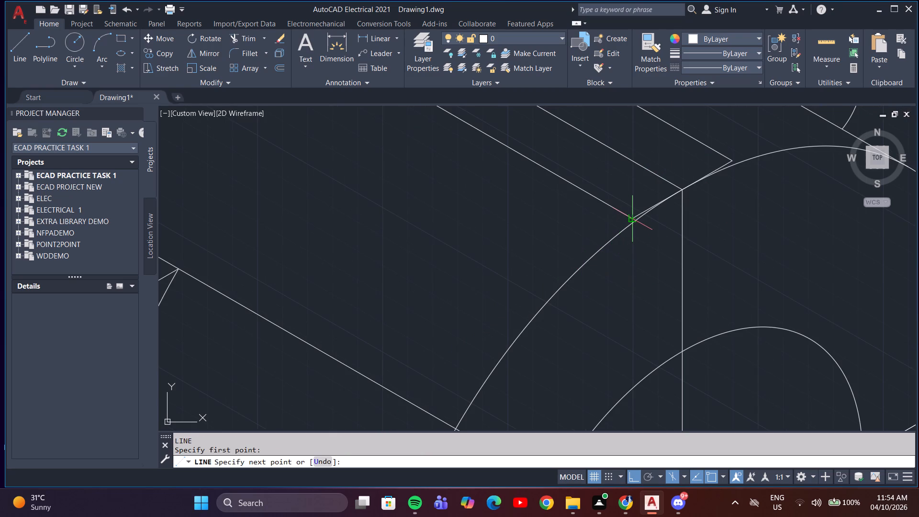
pyautogui.click(658, 236)
pyautogui.press('Escape')
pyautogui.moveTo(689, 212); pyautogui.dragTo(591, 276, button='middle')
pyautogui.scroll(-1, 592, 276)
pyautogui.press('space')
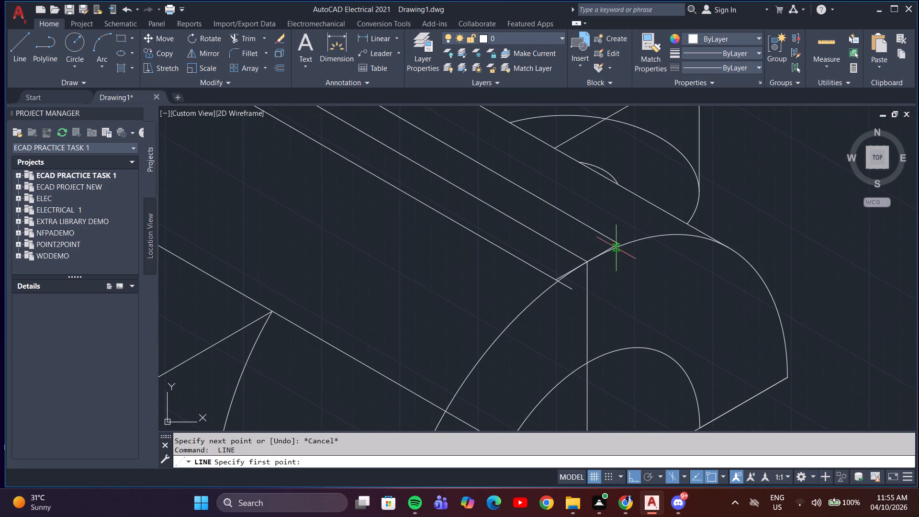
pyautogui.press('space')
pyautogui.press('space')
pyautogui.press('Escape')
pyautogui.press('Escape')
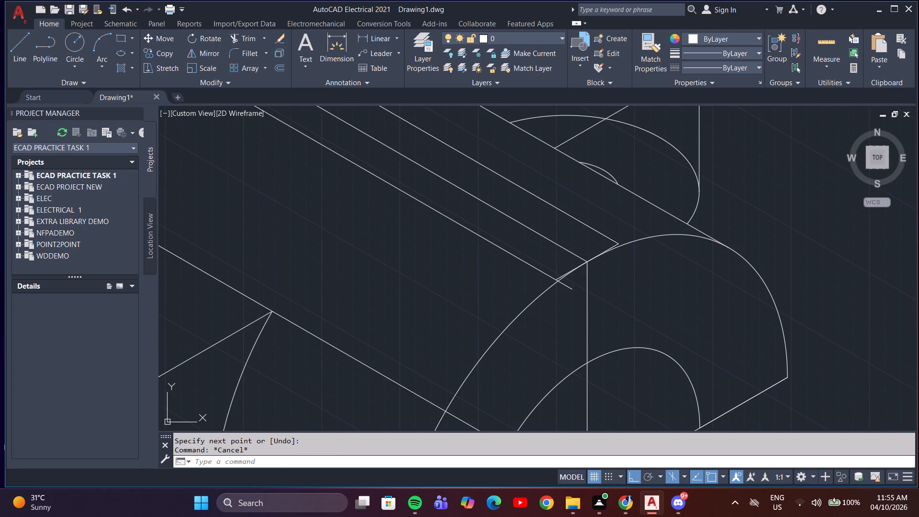
# Draw a short line from the far-side offset line's front end, continuing along 330° past the front outer arc.
pyautogui.press('l')
pyautogui.press('Return')
pyautogui.scroll(2, 615, 240)
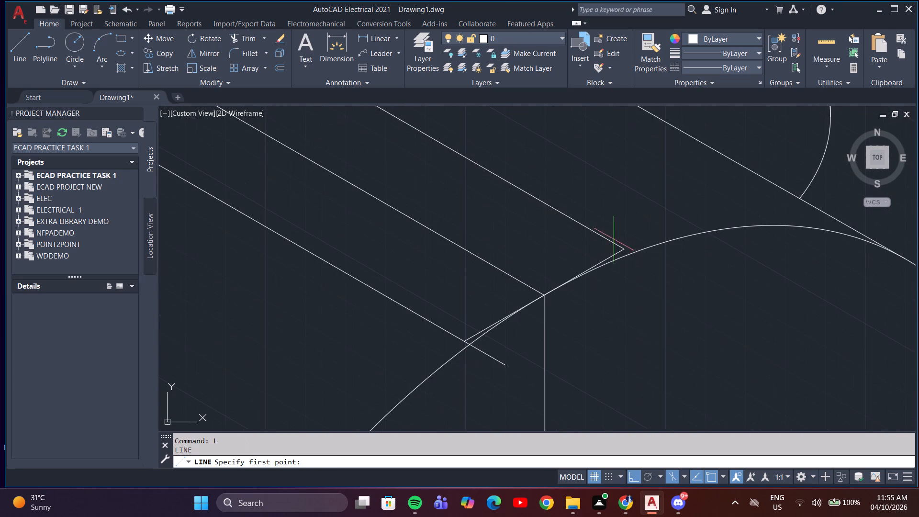
pyautogui.click(624, 249)
pyautogui.click(649, 267)
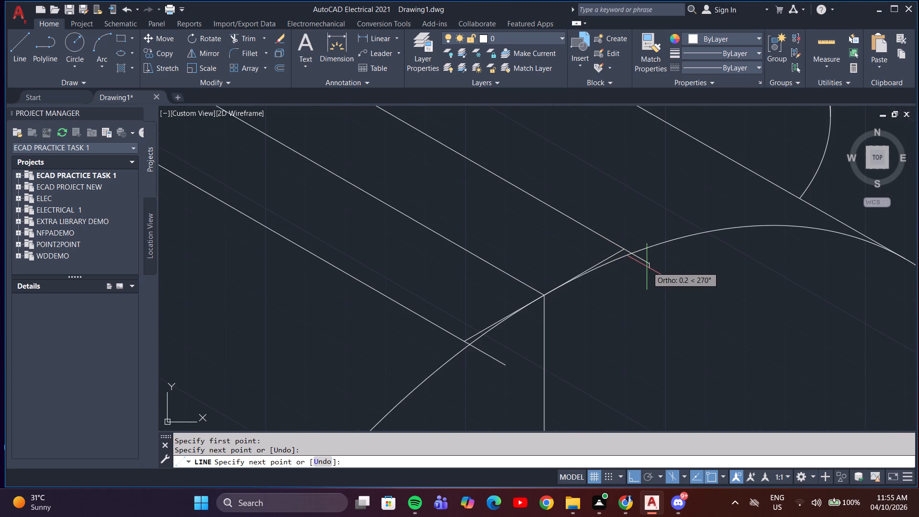
pyautogui.press('`')
pyautogui.press('Escape')
# Trim away the two short 30° segments joining the top centre line's front end to the offset lines on either side.
pyautogui.write('tr')
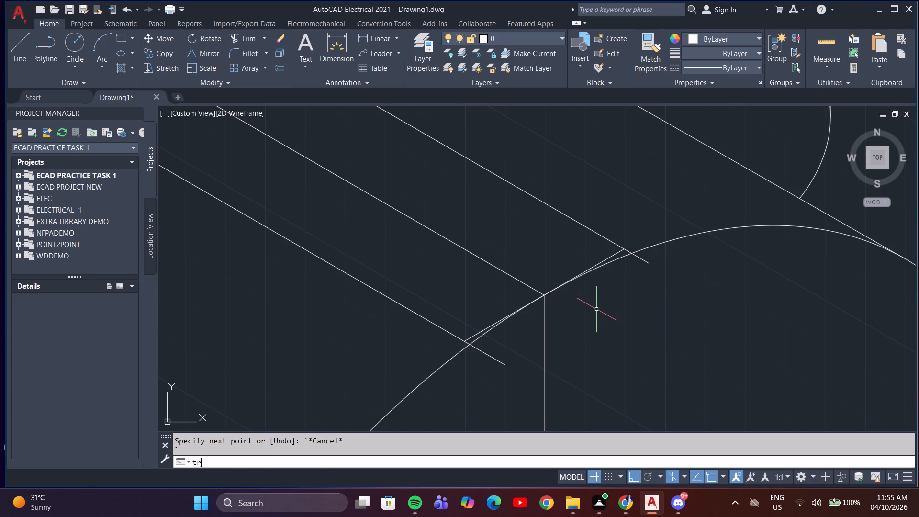
pyautogui.press('Return')
pyautogui.scroll(4, 582, 308)
pyautogui.scroll(-3, 483, 325)
pyautogui.scroll(1, 386, 344)
pyautogui.moveTo(363, 372); pyautogui.dragTo(448, 373, button='middle')
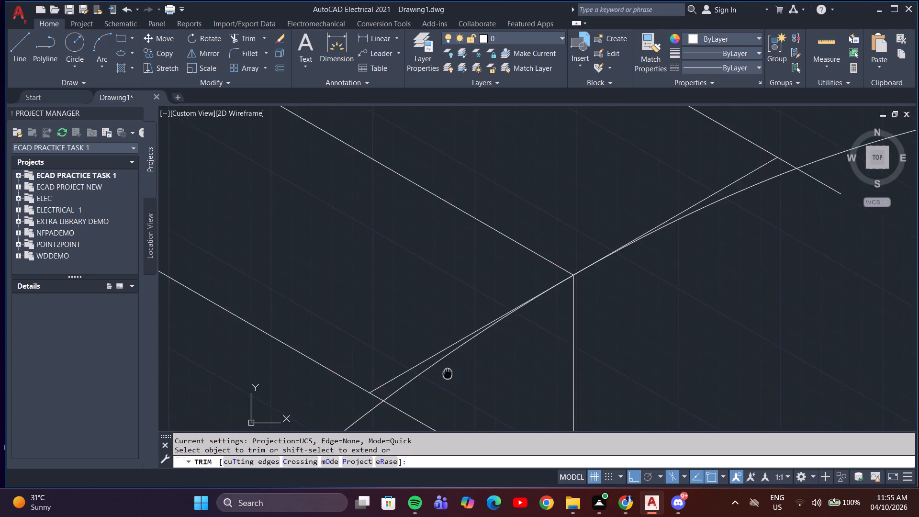
pyautogui.moveTo(448, 373); pyautogui.dragTo(451, 372, button='middle')
pyautogui.scroll(3, 424, 366)
pyautogui.moveTo(407, 390); pyautogui.dragTo(394, 337)
pyautogui.scroll(-5, 392, 334)
pyautogui.scroll(2, 532, 289)
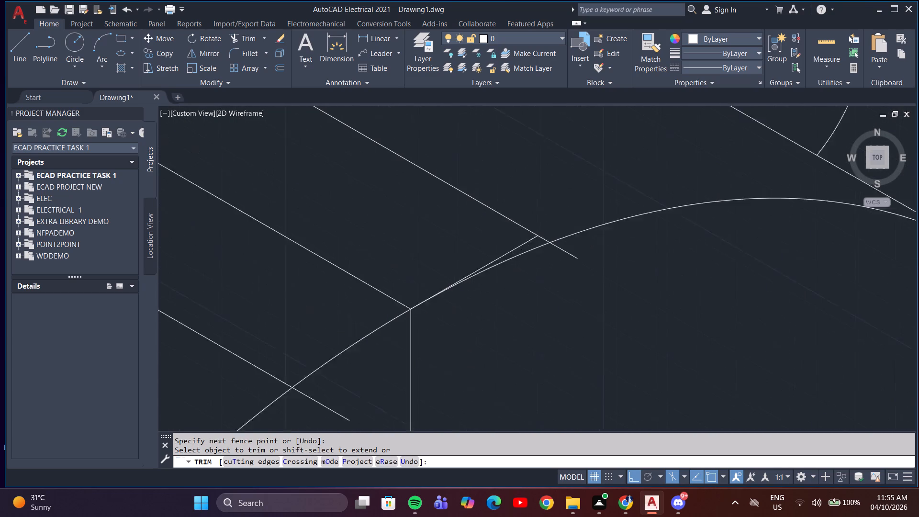
pyautogui.scroll(2, 532, 289)
pyautogui.moveTo(460, 141); pyautogui.dragTo(440, 128)
pyautogui.scroll(-3, 431, 127)
# Trim both offset-line extensions where they overshoot the front outer arc.
pyautogui.moveTo(267, 275); pyautogui.dragTo(265, 288)
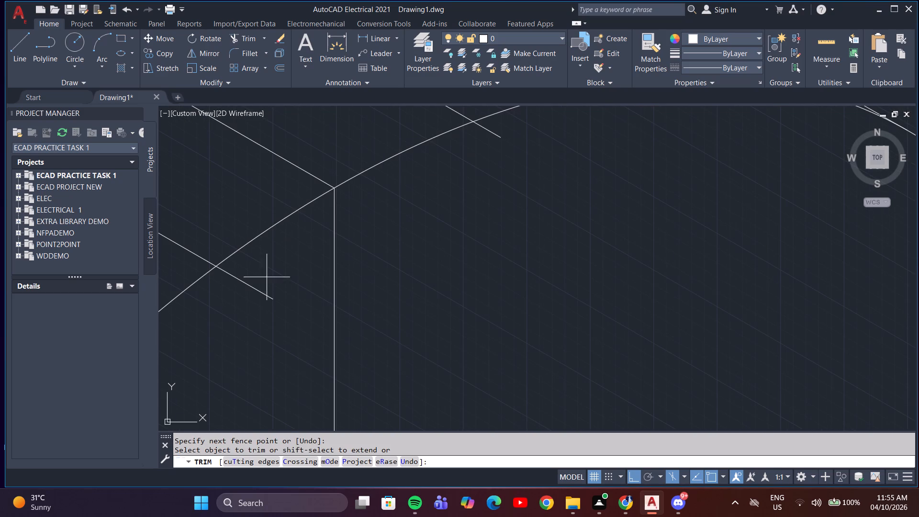
pyautogui.moveTo(265, 288); pyautogui.dragTo(250, 316)
pyautogui.moveTo(519, 190); pyautogui.dragTo(545, 372, button='middle')
pyautogui.moveTo(530, 301); pyautogui.dragTo(513, 342)
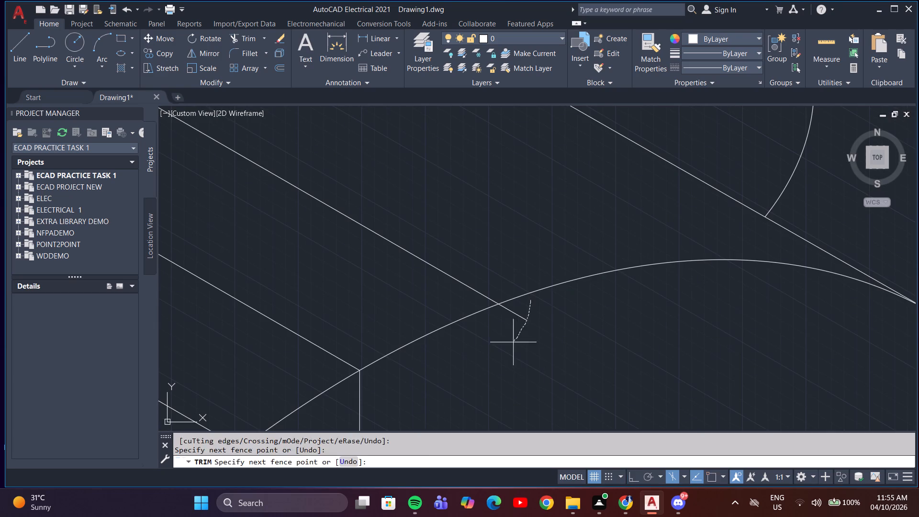
pyautogui.moveTo(513, 342); pyautogui.dragTo(512, 342)
pyautogui.moveTo(522, 317); pyautogui.dragTo(510, 318)
pyautogui.scroll(-4, 522, 324)
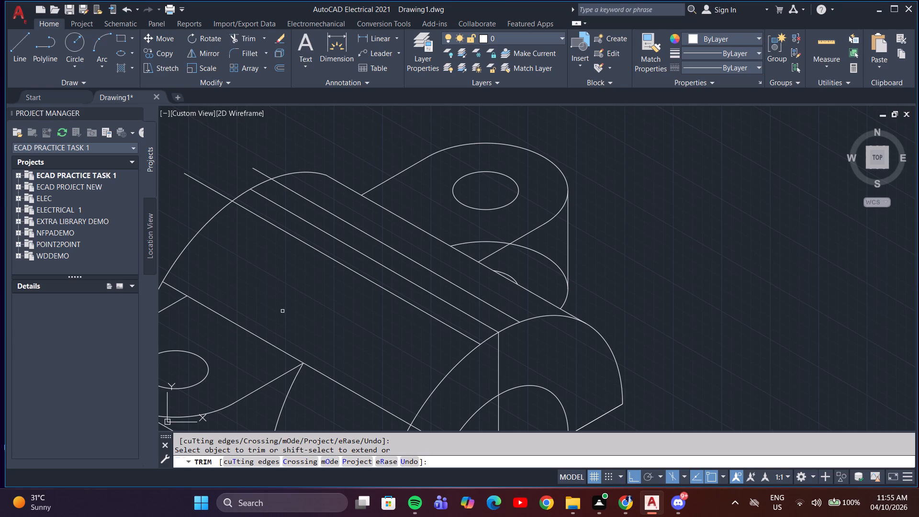
# Move the whole half-cylinder figure from its separate spot to inside the unfinished base outline, above its long 30° edge.
pyautogui.scroll(-2, 457, 182)
pyautogui.scroll(-2, 453, 247)
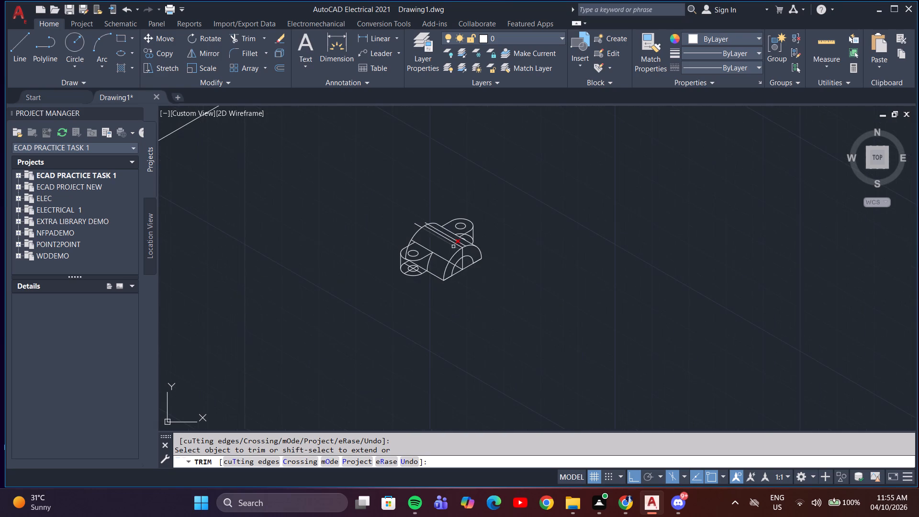
pyautogui.moveTo(342, 289); pyautogui.dragTo(385, 357, button='middle')
pyautogui.scroll(1, 444, 315)
pyautogui.scroll(-3, 379, 325)
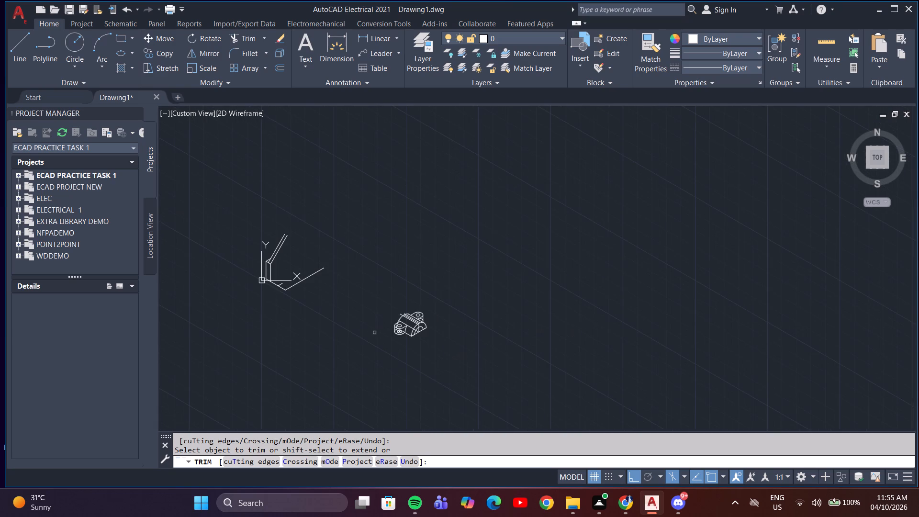
pyautogui.moveTo(317, 318); pyautogui.dragTo(370, 355, button='middle')
pyautogui.press('Escape')
pyautogui.click(506, 343)
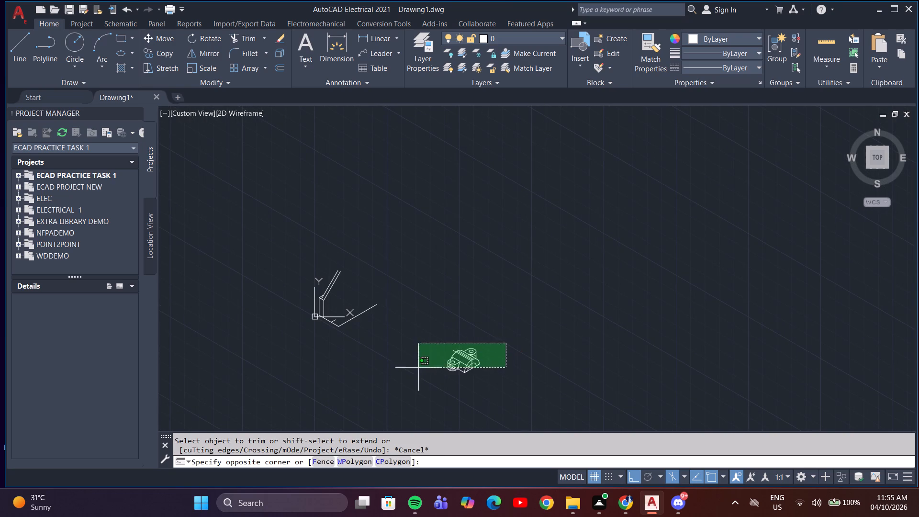
pyautogui.click(420, 375)
pyautogui.scroll(5, 476, 371)
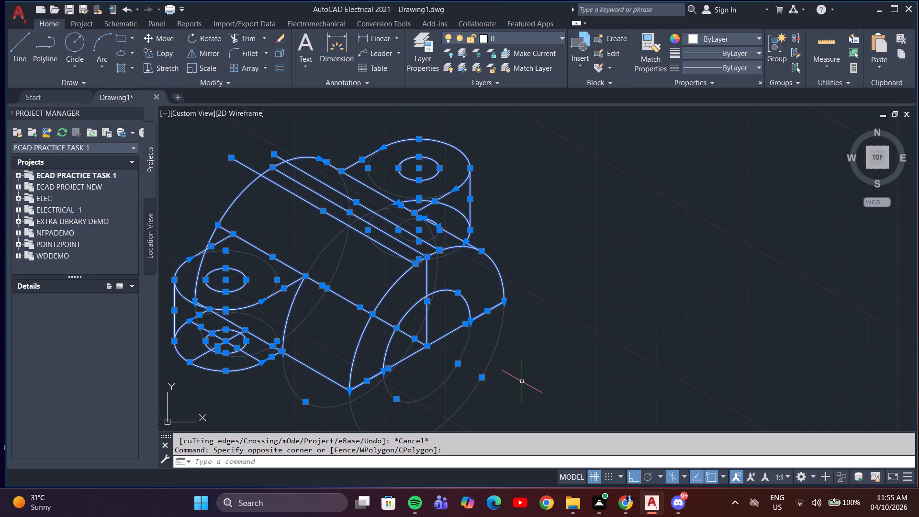
pyautogui.press('m')
pyautogui.press('Return')
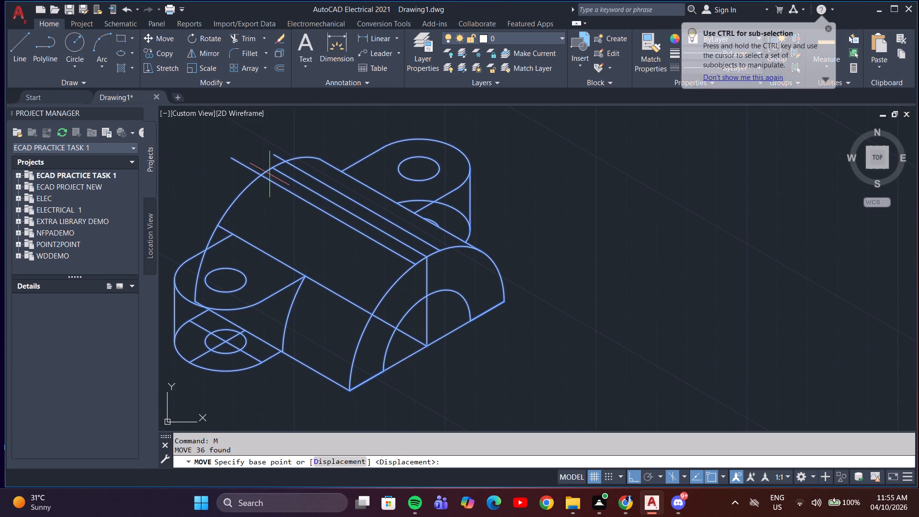
pyautogui.click(273, 167)
pyautogui.scroll(-4, 230, 149)
pyautogui.moveTo(240, 156); pyautogui.dragTo(455, 494, button='middle')
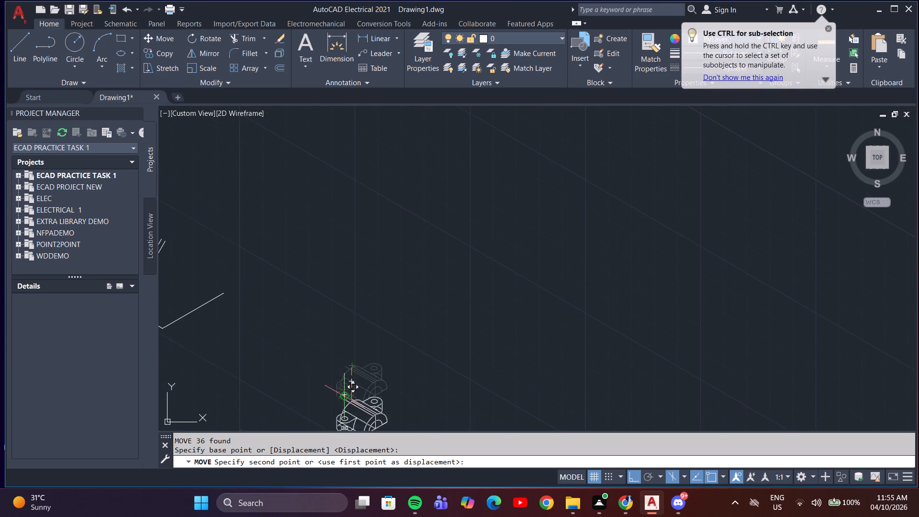
pyautogui.moveTo(218, 321); pyautogui.dragTo(305, 430, button='middle')
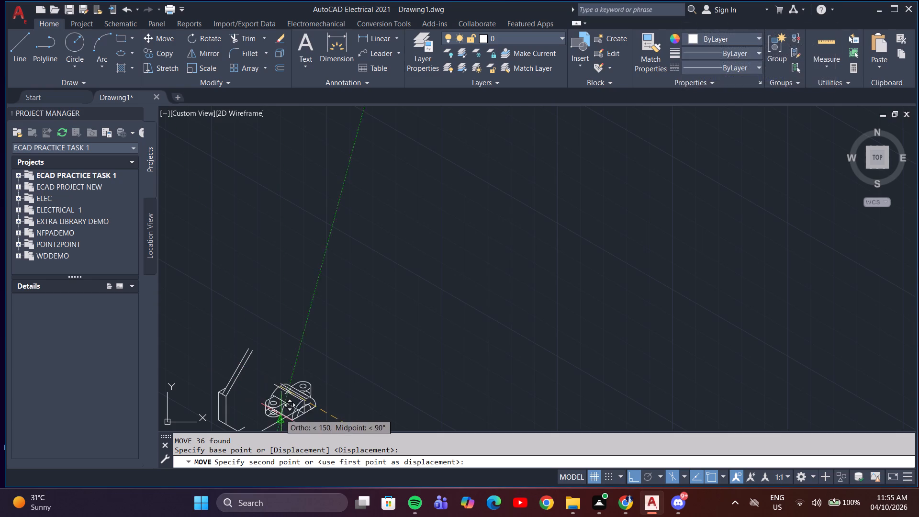
pyautogui.click(273, 406)
pyautogui.press('Escape')
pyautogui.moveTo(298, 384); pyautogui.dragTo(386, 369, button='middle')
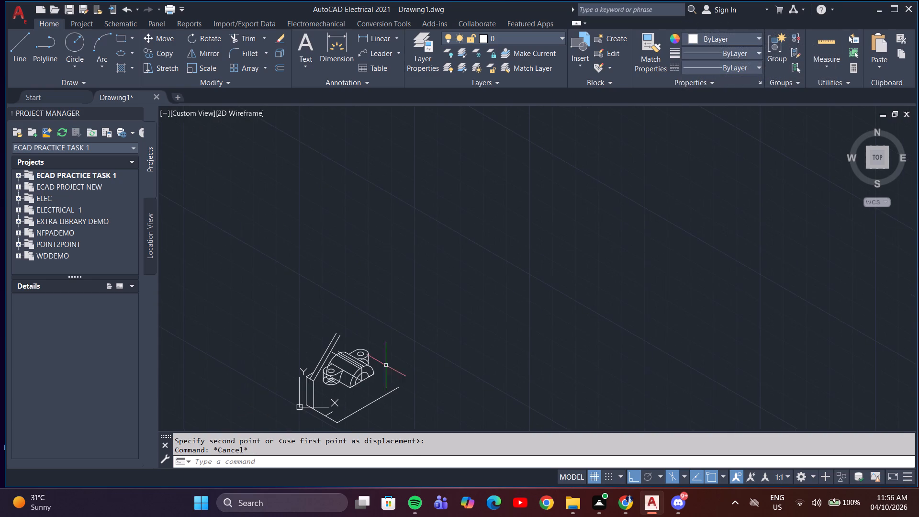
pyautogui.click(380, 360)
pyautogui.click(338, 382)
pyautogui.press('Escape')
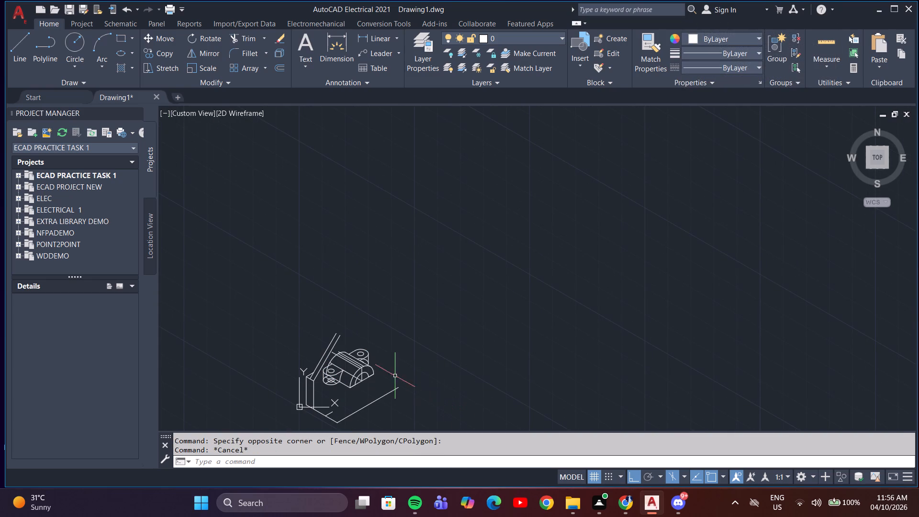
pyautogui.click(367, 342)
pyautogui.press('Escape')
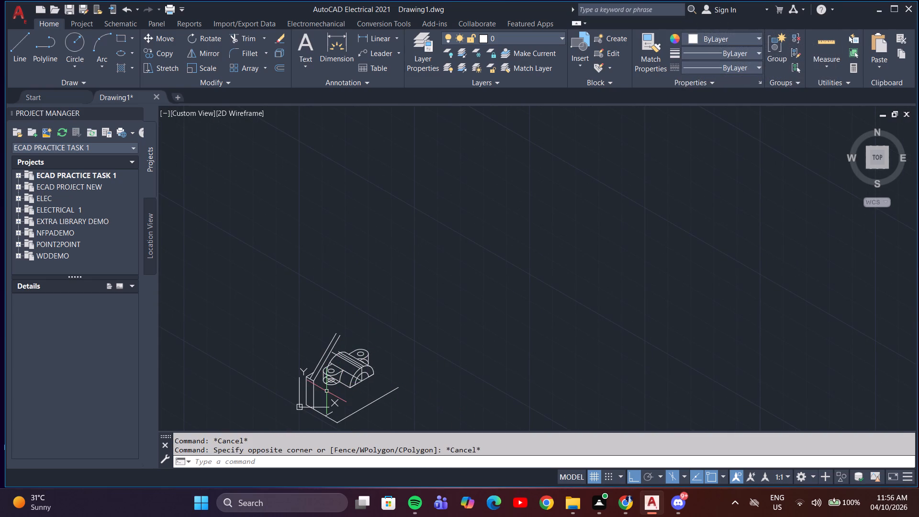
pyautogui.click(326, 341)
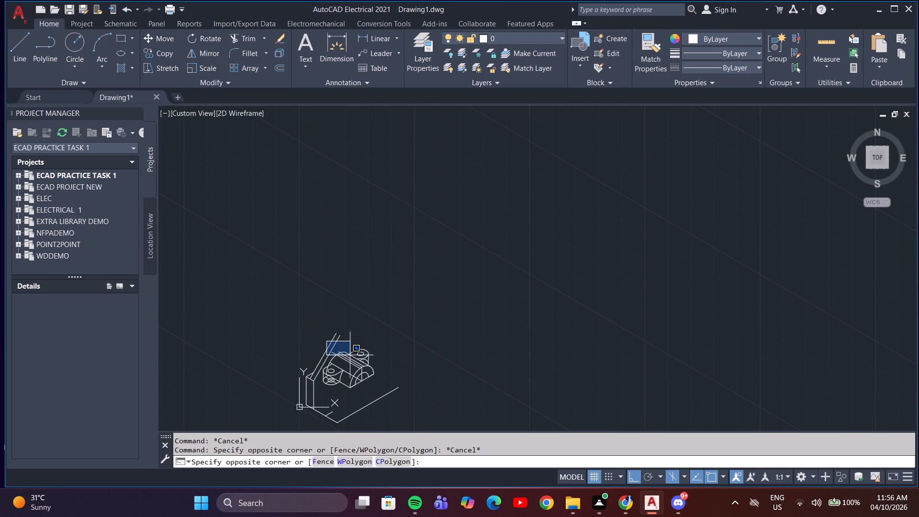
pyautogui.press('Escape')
# Move the half-cylinder figure along 330° from its front base centre so its front bottom edge lies on the base outline's 30° edge.
pyautogui.moveTo(316, 342); pyautogui.dragTo(320, 344)
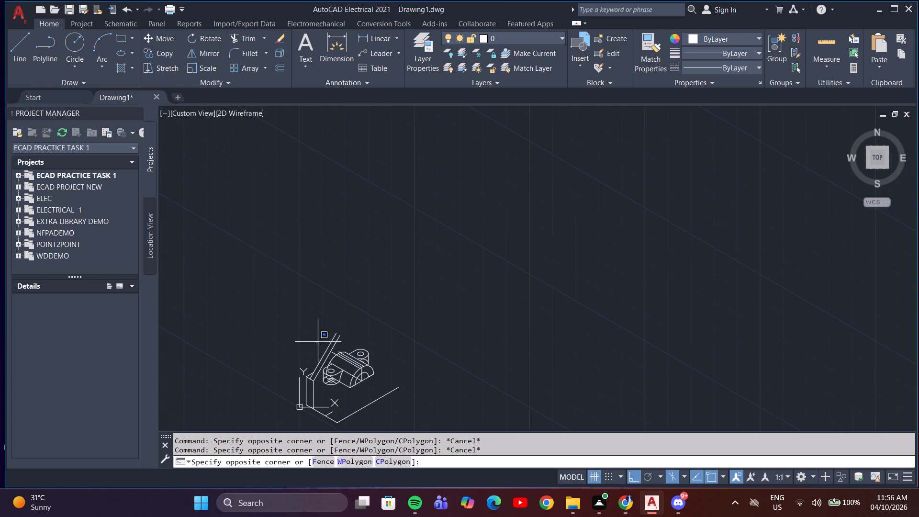
pyautogui.moveTo(320, 344); pyautogui.dragTo(344, 360)
pyautogui.click(382, 389)
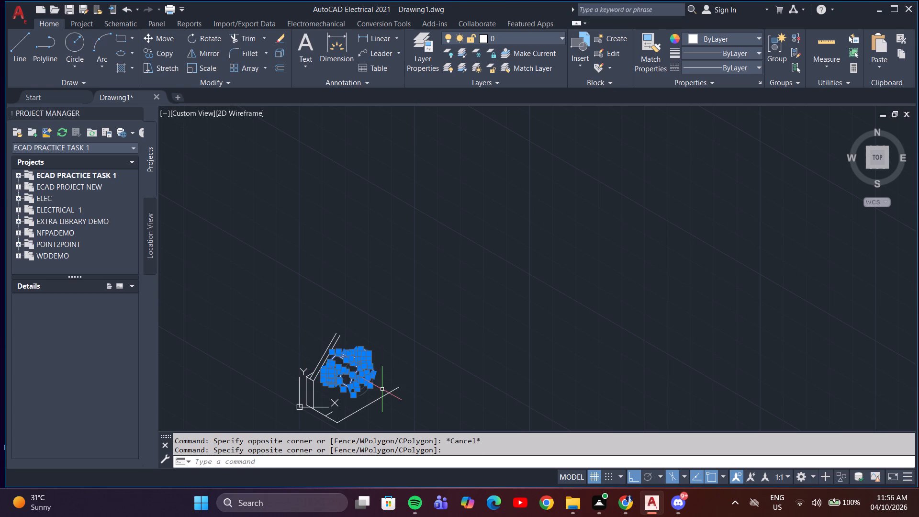
pyautogui.scroll(2, 400, 363)
pyautogui.moveTo(403, 363); pyautogui.dragTo(619, 330, button='middle')
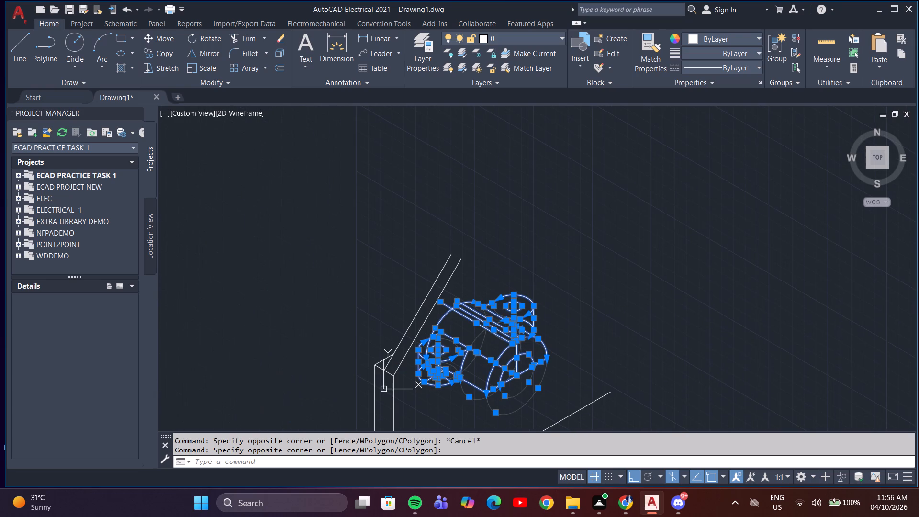
pyautogui.press('m')
pyautogui.press('Return')
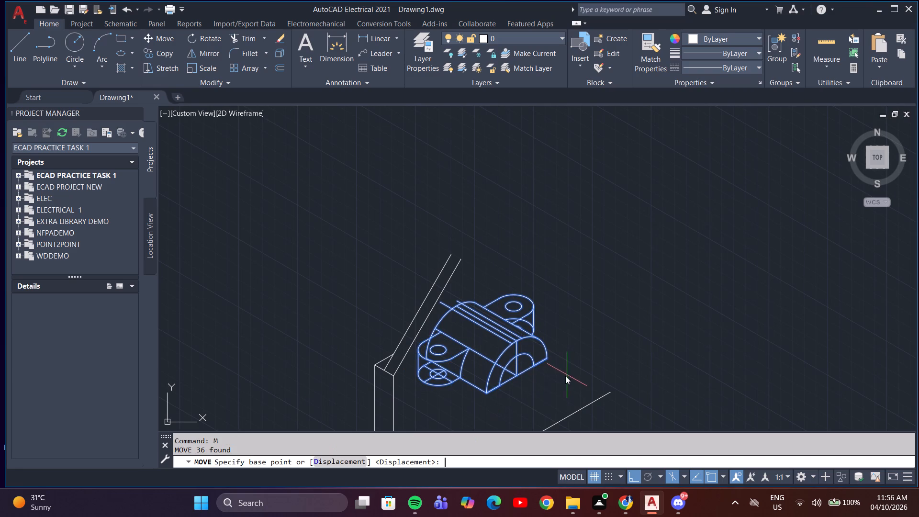
pyautogui.click(516, 375)
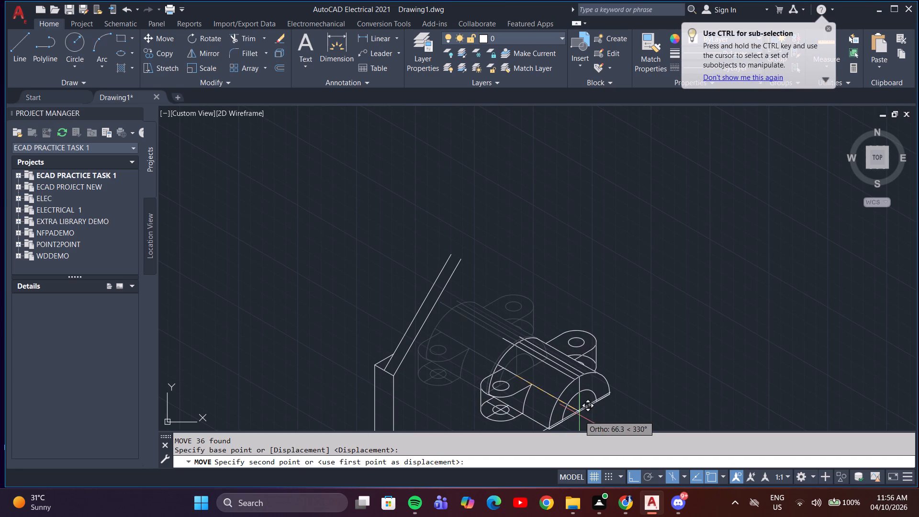
pyautogui.scroll(3, 577, 413)
pyautogui.moveTo(577, 412); pyautogui.dragTo(651, 312, button='middle')
pyautogui.scroll(-3, 650, 311)
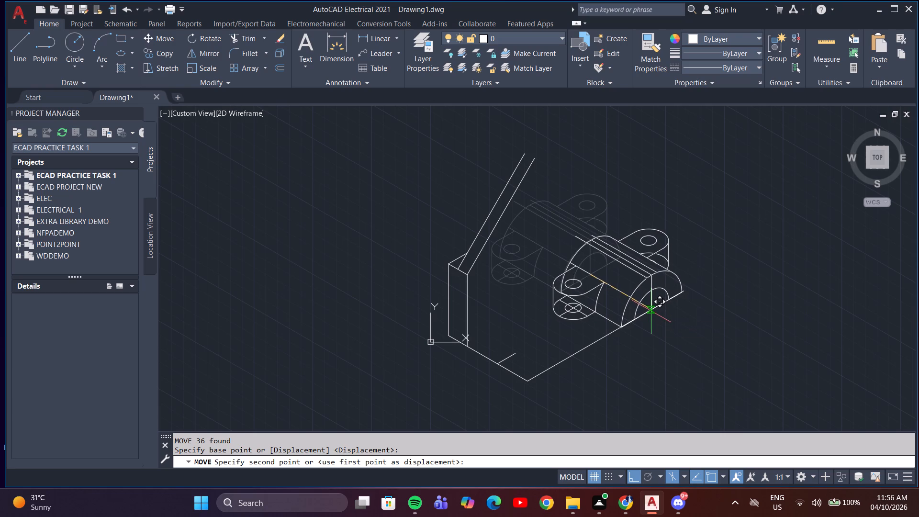
pyautogui.scroll(5, 651, 311)
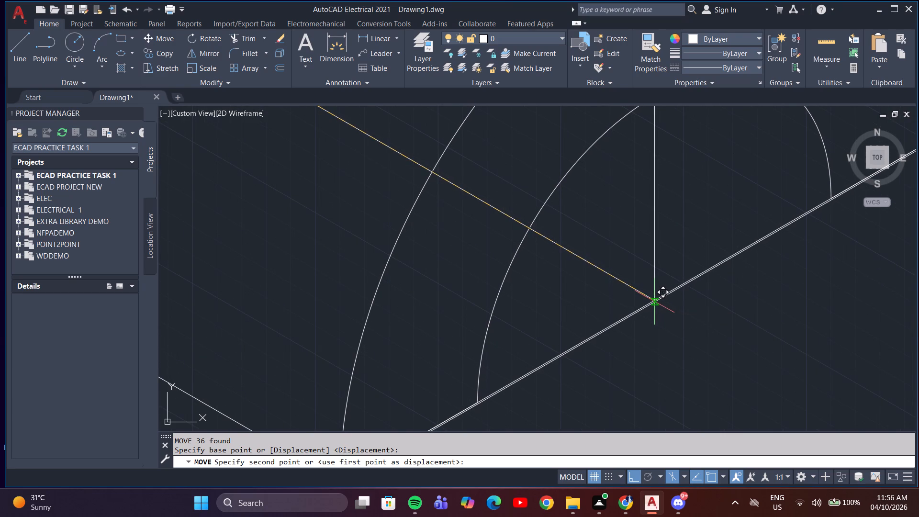
pyautogui.click(656, 302)
pyautogui.scroll(-3, 669, 311)
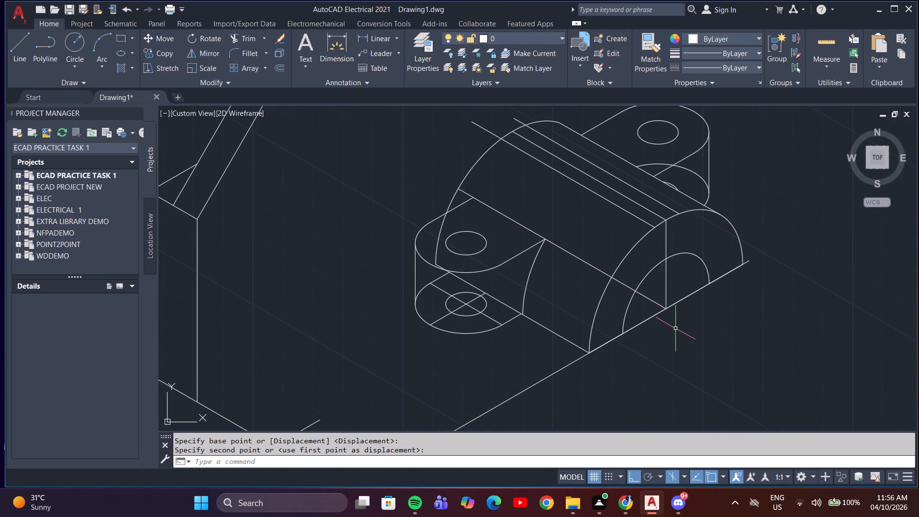
pyautogui.press('Escape')
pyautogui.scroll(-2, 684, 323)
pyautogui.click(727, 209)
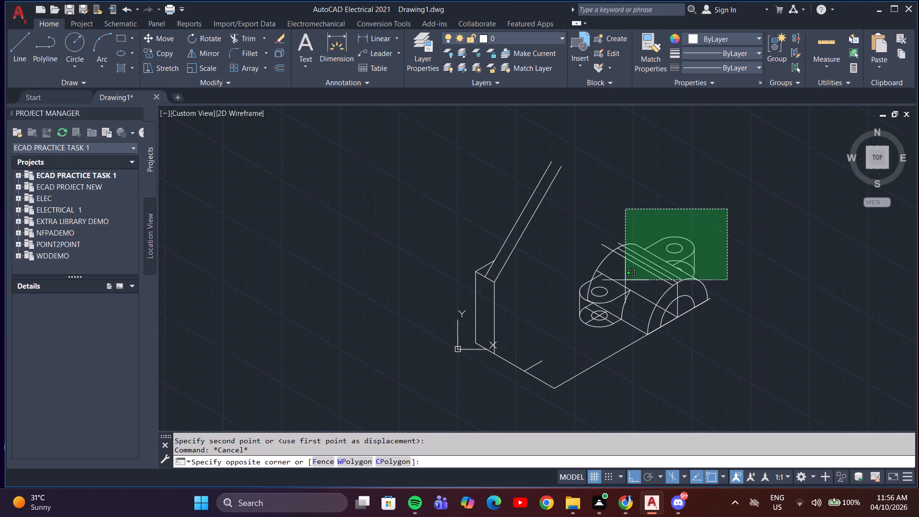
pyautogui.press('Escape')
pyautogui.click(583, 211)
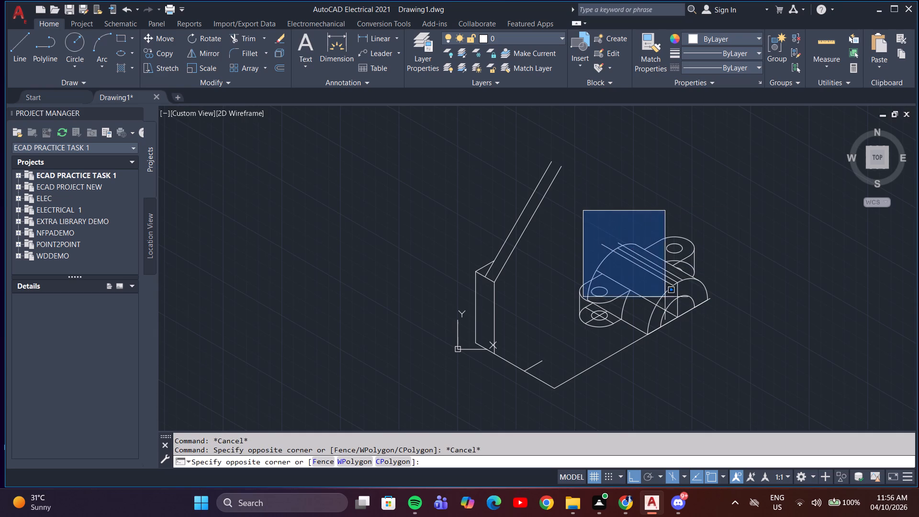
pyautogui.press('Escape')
# Move the half-cylinder figure along 210° down the base outline's long 30° edge, towards the outline's bottom corner.
pyautogui.click(571, 223)
pyautogui.click(734, 341)
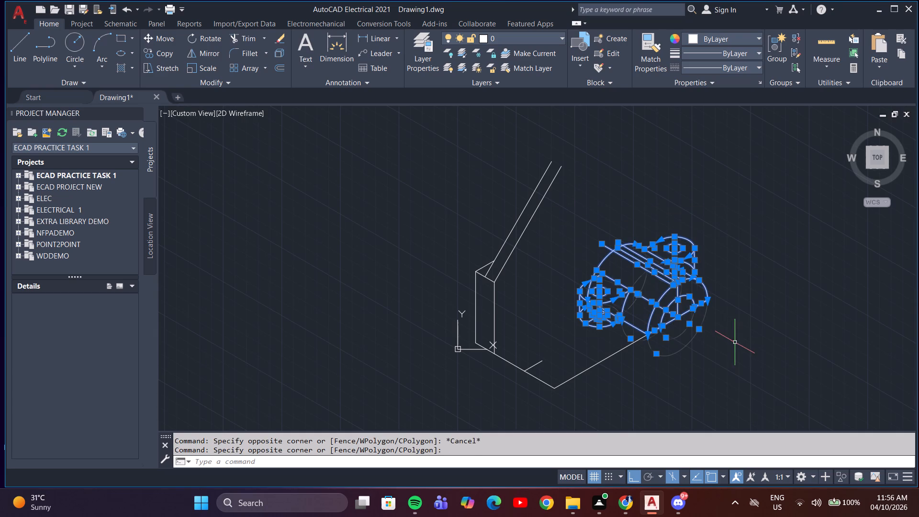
pyautogui.press('m')
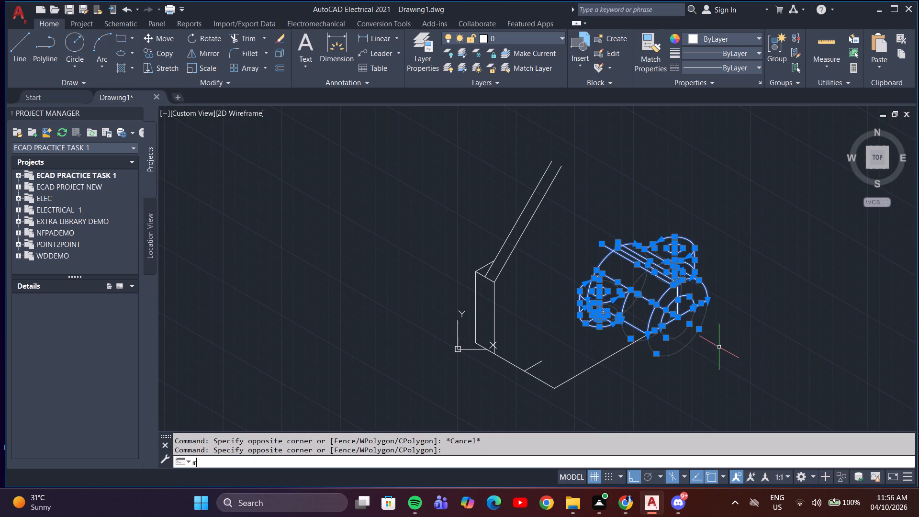
pyautogui.press('Return')
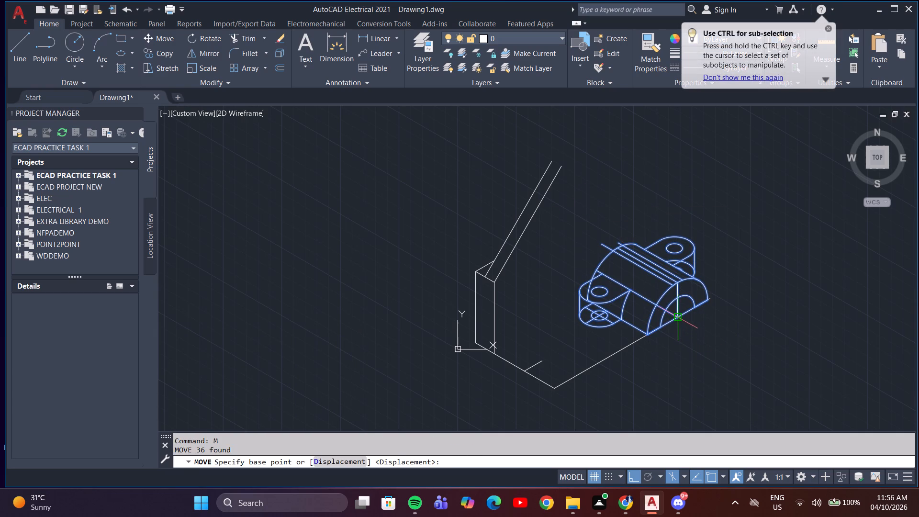
pyautogui.press('F5')
pyautogui.press('F5')
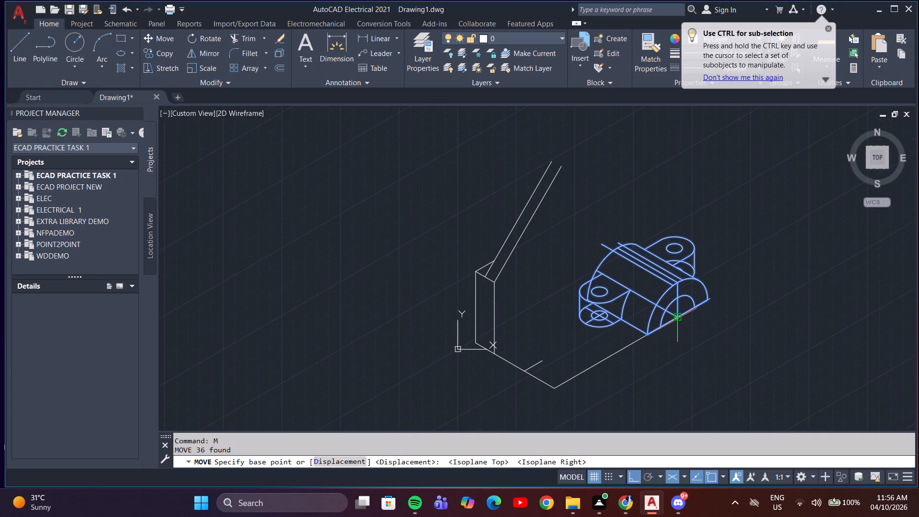
pyautogui.click(678, 318)
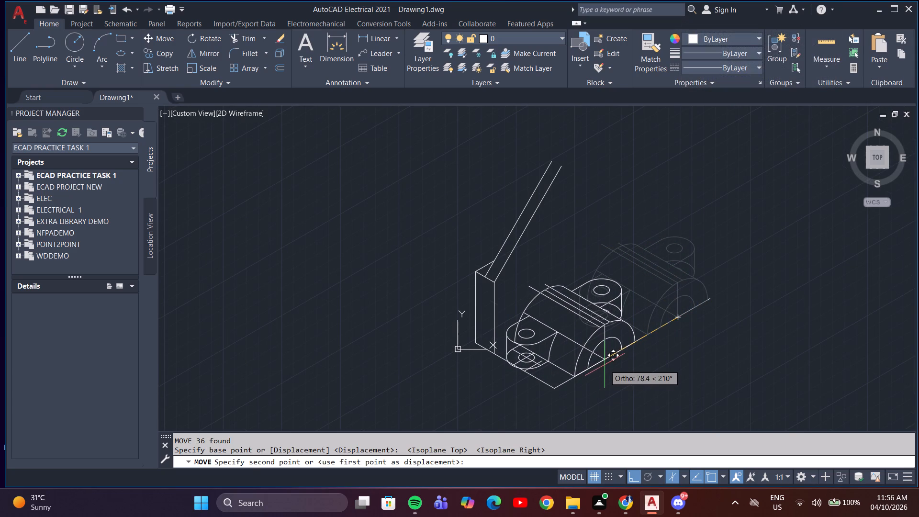
pyautogui.click(610, 362)
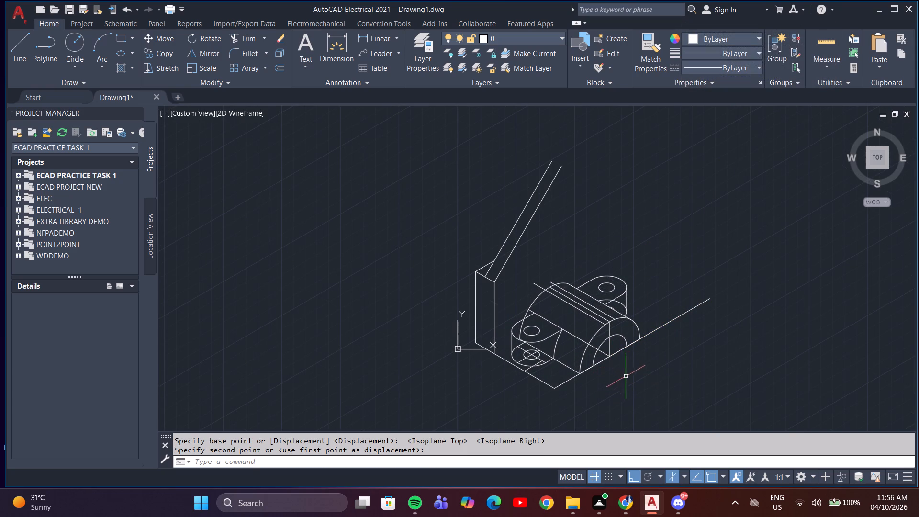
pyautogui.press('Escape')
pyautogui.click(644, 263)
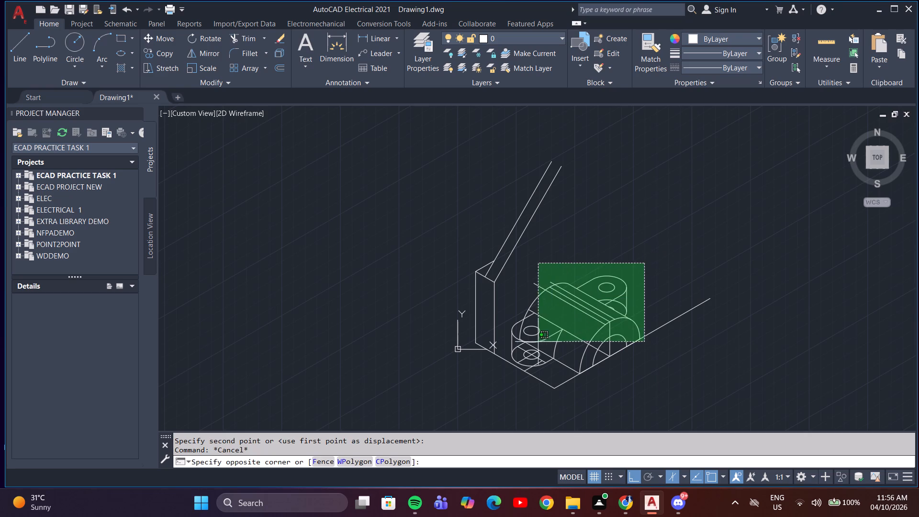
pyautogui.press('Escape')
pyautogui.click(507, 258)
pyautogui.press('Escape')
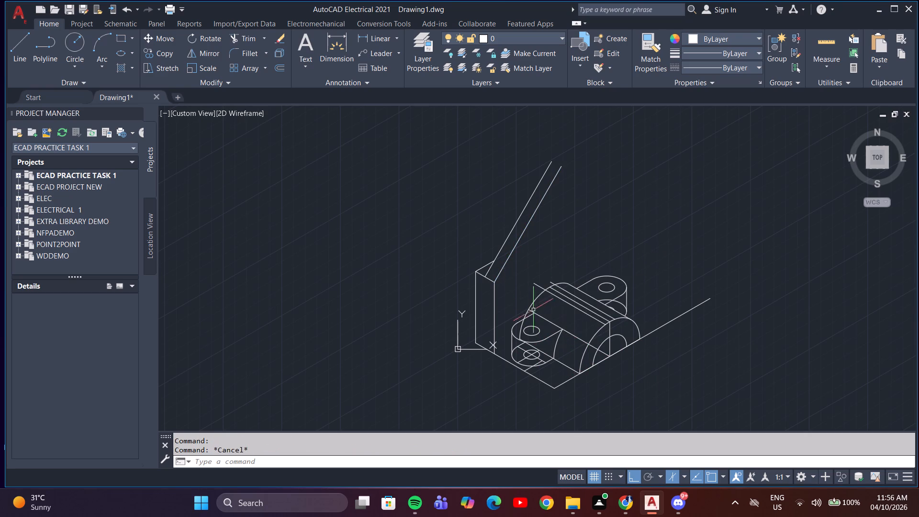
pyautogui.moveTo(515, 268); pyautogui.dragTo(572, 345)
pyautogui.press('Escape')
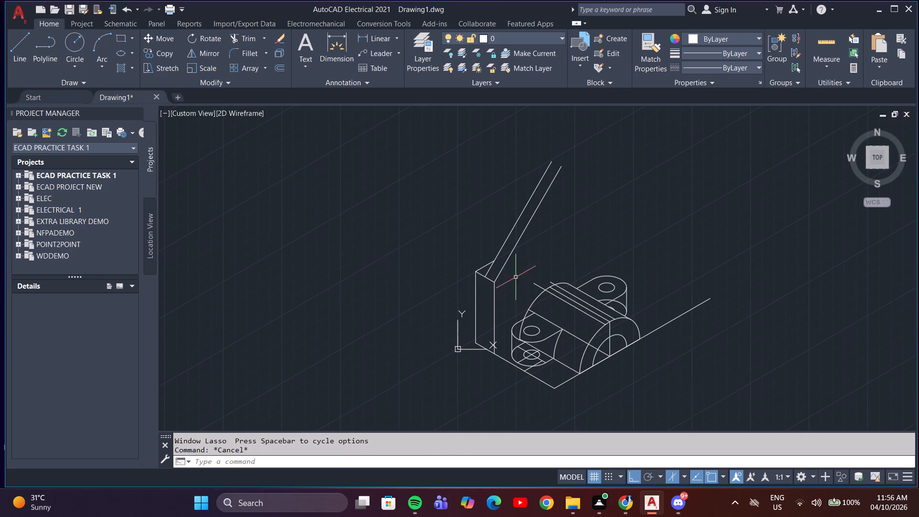
# Move the half-cylinder figure along 210° until the near lug's bottom centre-line end meets the base outline's 330° edge.
pyautogui.click(510, 271)
pyautogui.click(647, 387)
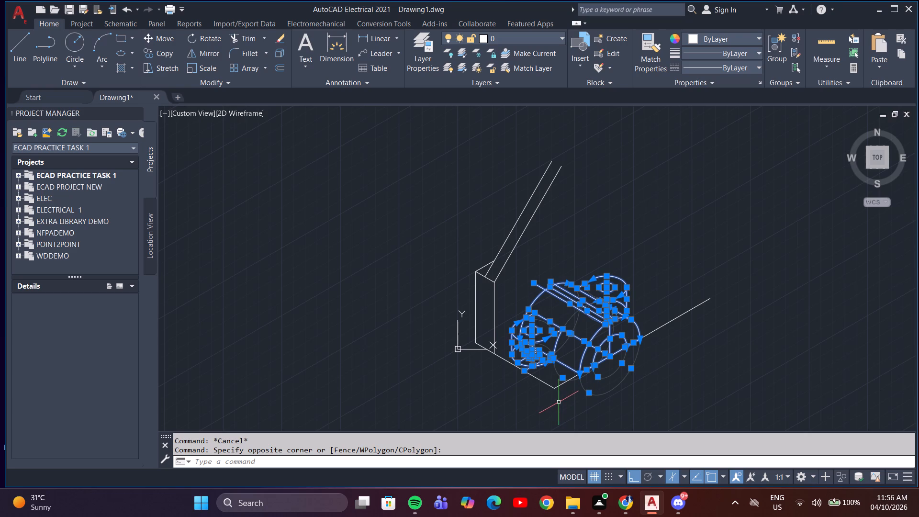
pyautogui.press('m')
pyautogui.press('Return')
pyautogui.scroll(3, 531, 380)
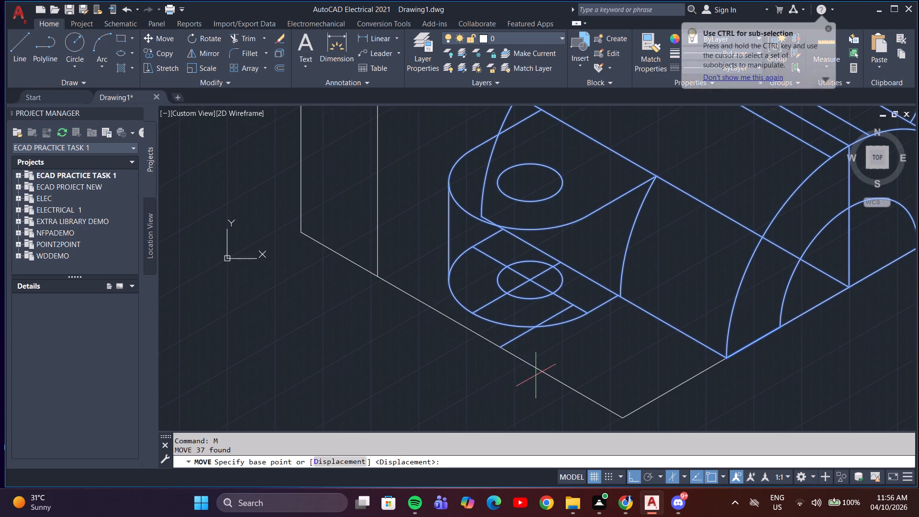
pyautogui.click(473, 313)
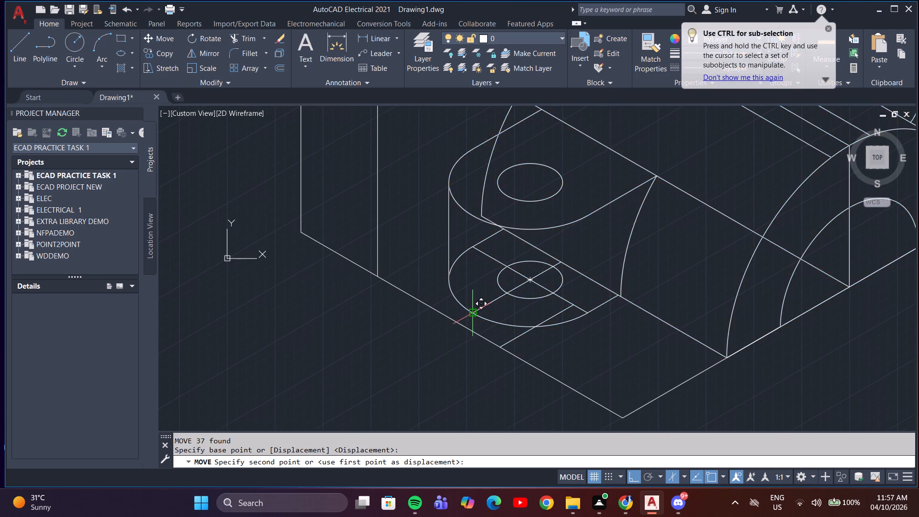
pyautogui.scroll(5, 459, 323)
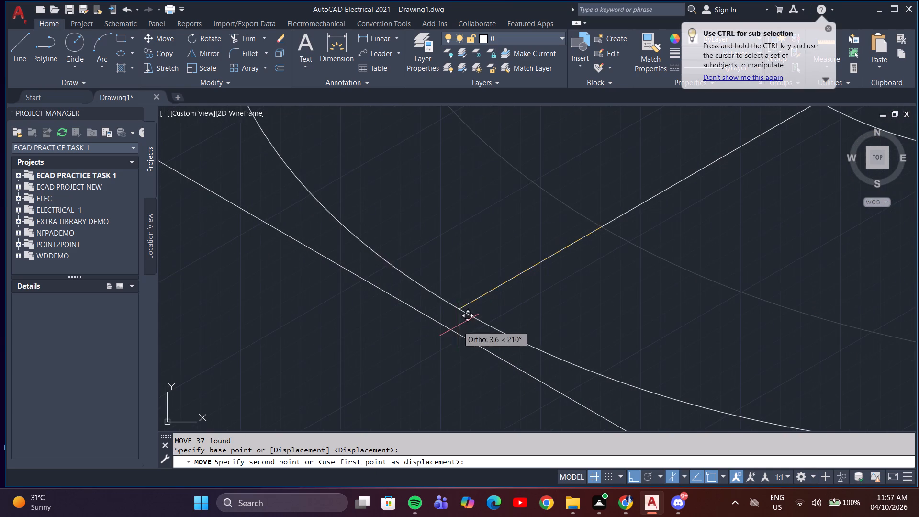
pyautogui.click(437, 338)
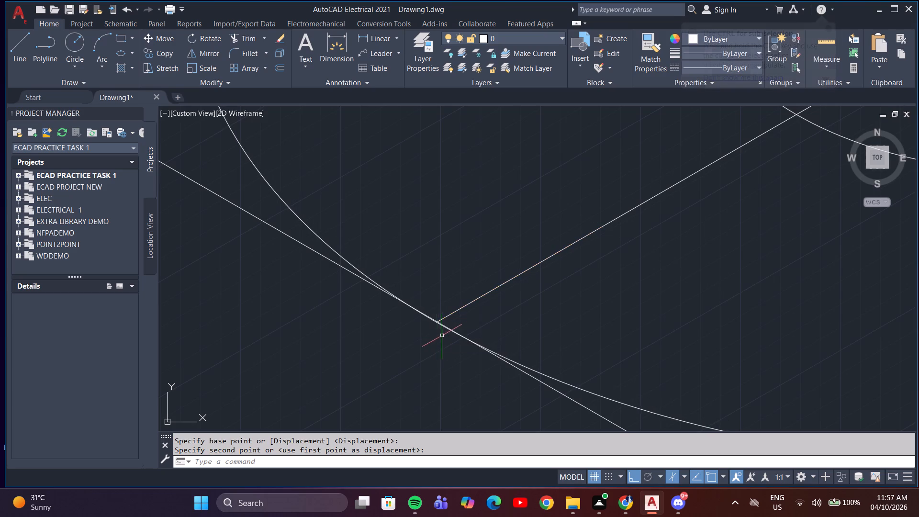
# Examine the contact point between the near lug's bottom arc and the base outline's 330° edge.
pyautogui.scroll(-3, 453, 333)
pyautogui.scroll(8, 452, 333)
pyautogui.scroll(-2, 425, 322)
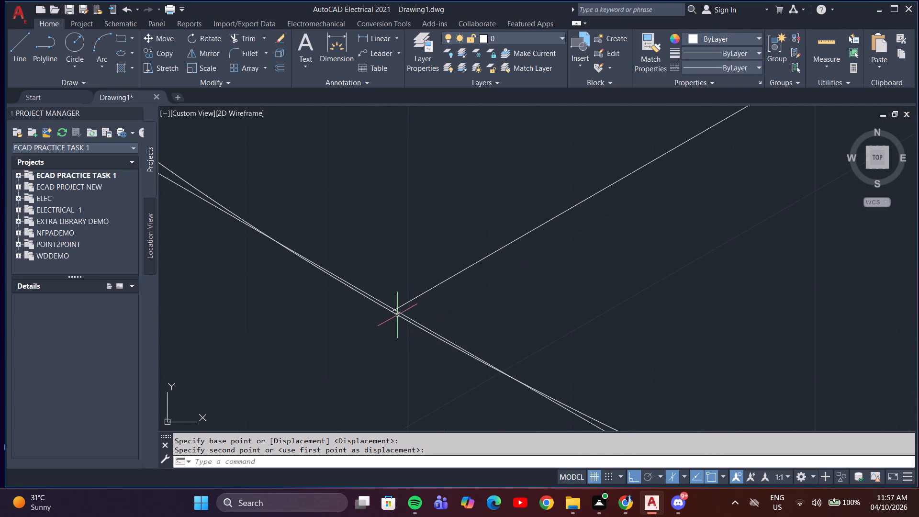
pyautogui.click(396, 315)
pyautogui.scroll(-3, 452, 304)
pyautogui.scroll(-3, 529, 275)
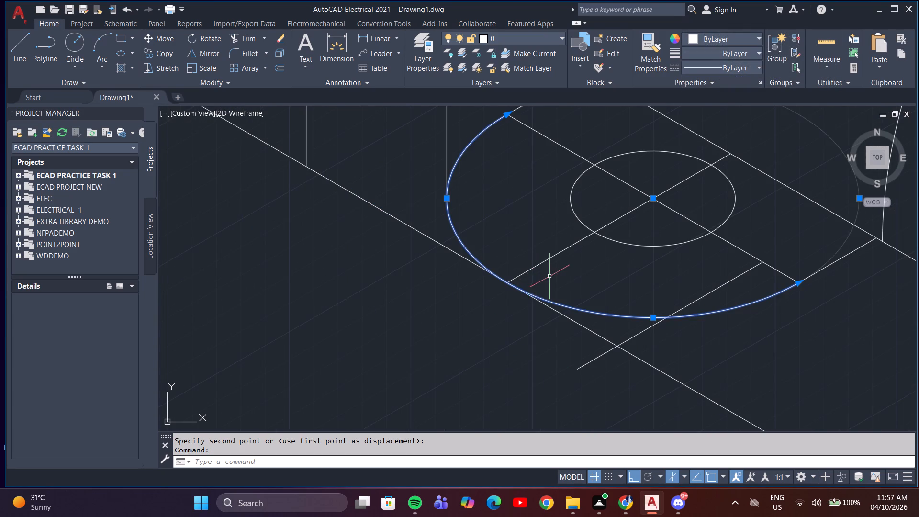
pyautogui.press('Escape')
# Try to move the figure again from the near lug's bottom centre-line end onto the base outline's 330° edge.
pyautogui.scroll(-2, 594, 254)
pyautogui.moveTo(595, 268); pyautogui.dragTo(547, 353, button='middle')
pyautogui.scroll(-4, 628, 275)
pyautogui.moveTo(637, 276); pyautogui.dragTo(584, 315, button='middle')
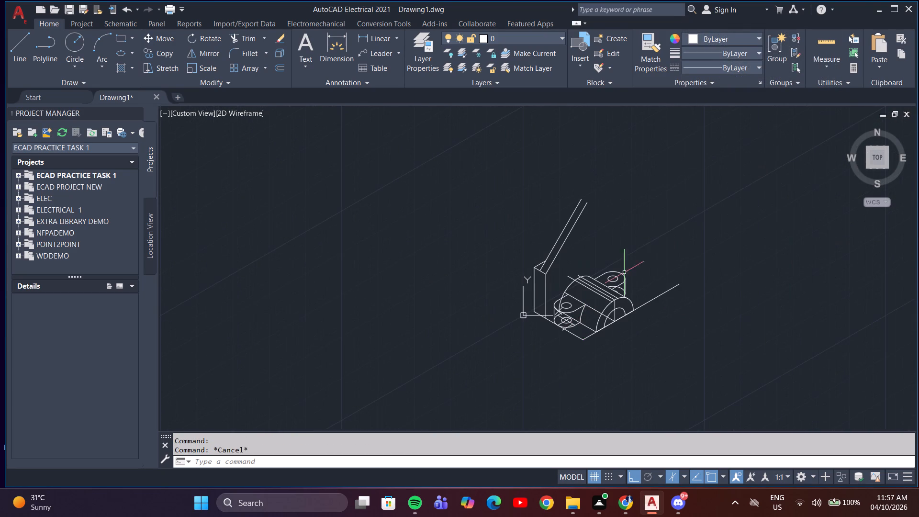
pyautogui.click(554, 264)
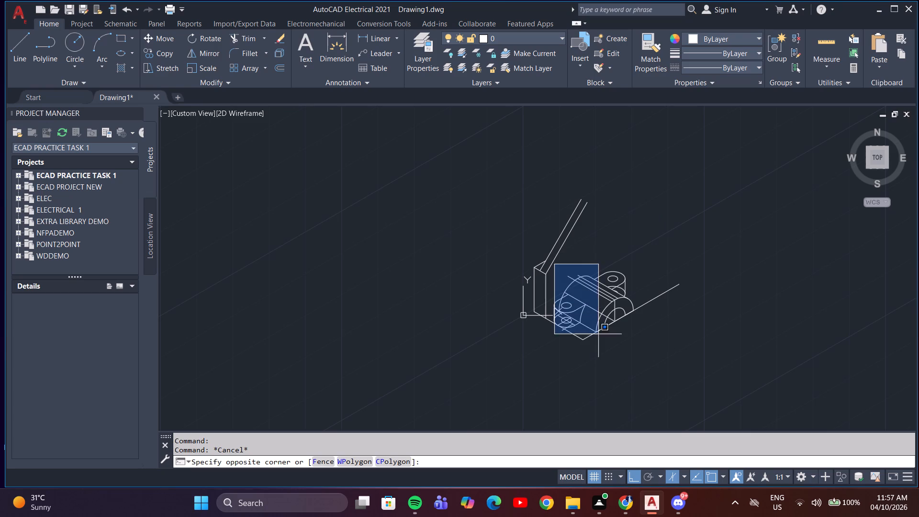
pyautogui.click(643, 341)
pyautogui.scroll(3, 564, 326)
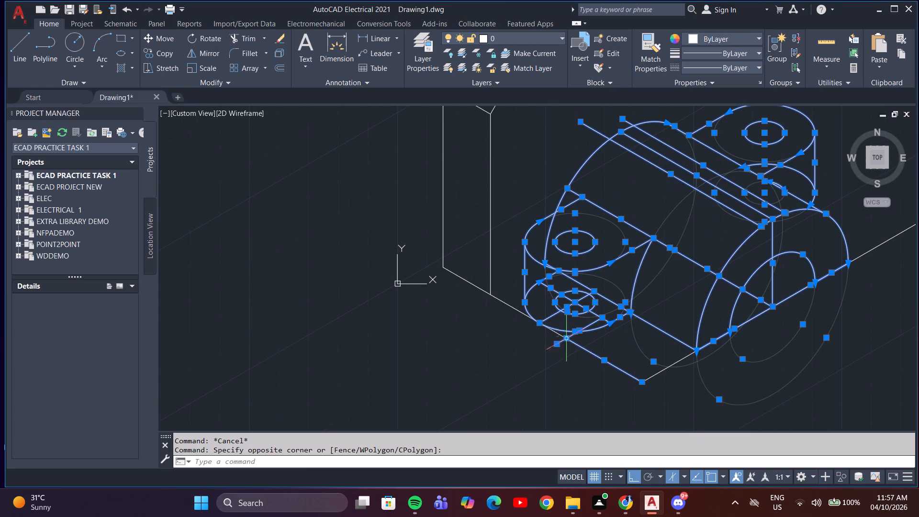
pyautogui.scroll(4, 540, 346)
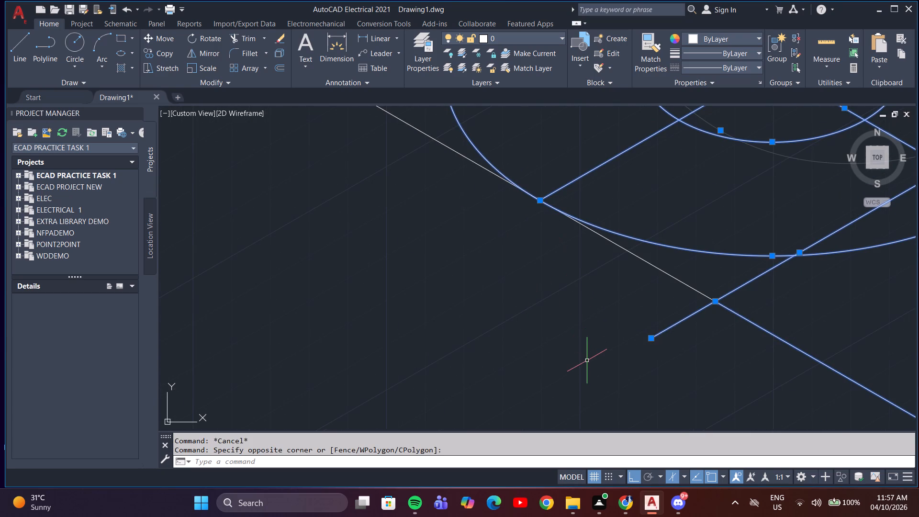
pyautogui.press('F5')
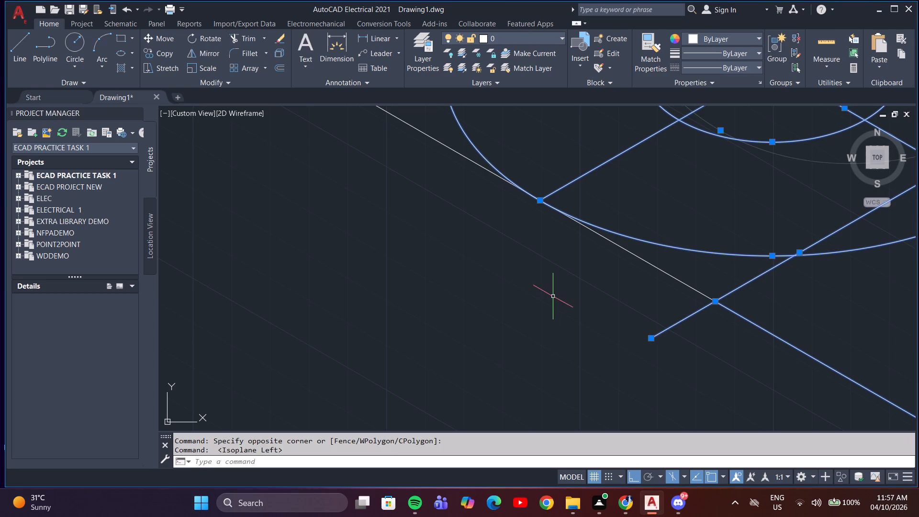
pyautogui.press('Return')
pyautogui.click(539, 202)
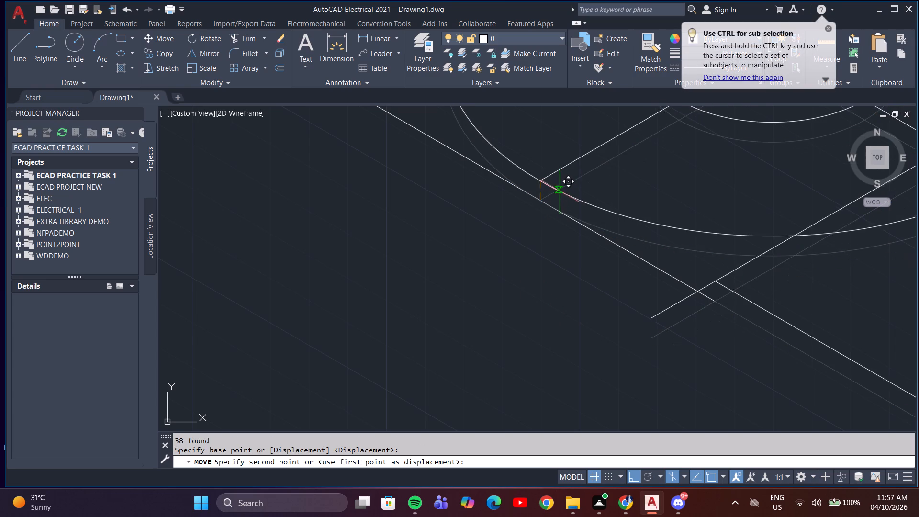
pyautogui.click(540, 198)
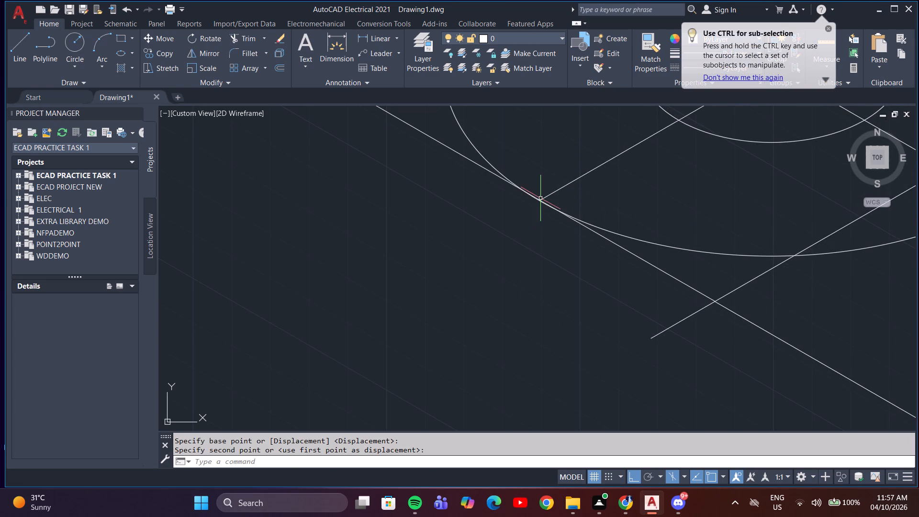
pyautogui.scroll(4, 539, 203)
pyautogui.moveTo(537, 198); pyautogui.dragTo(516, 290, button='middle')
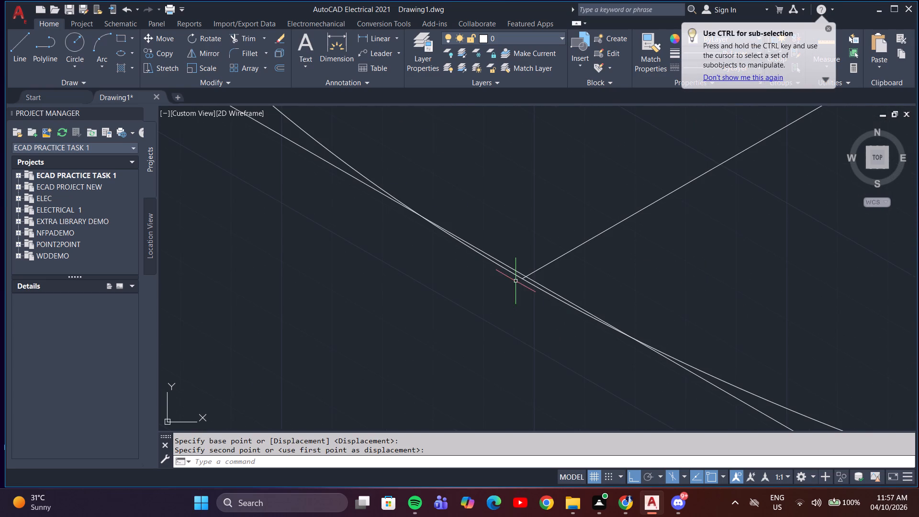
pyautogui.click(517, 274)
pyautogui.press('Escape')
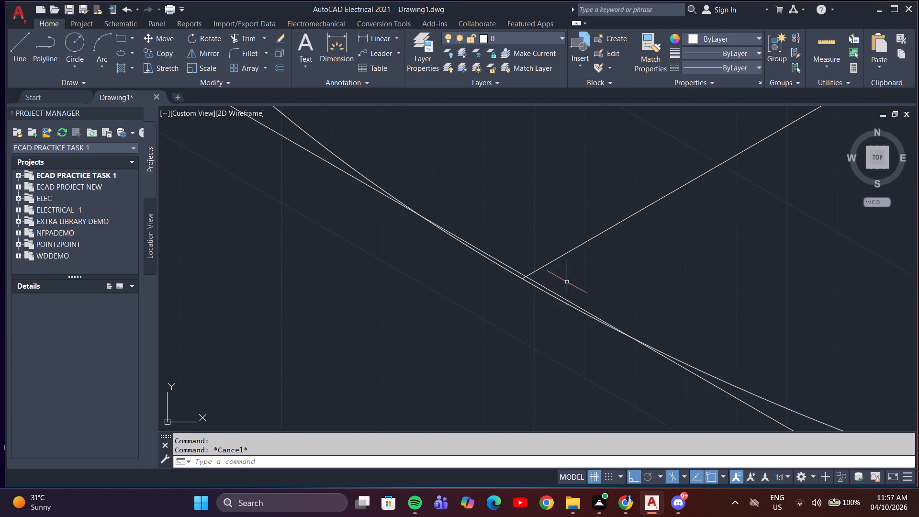
# Erase the base outline's 330° edge piece between the upright plate and the short 30° segment.
pyautogui.scroll(-6, 582, 276)
pyautogui.moveTo(609, 265); pyautogui.dragTo(428, 401, button='middle')
pyautogui.scroll(-1, 434, 380)
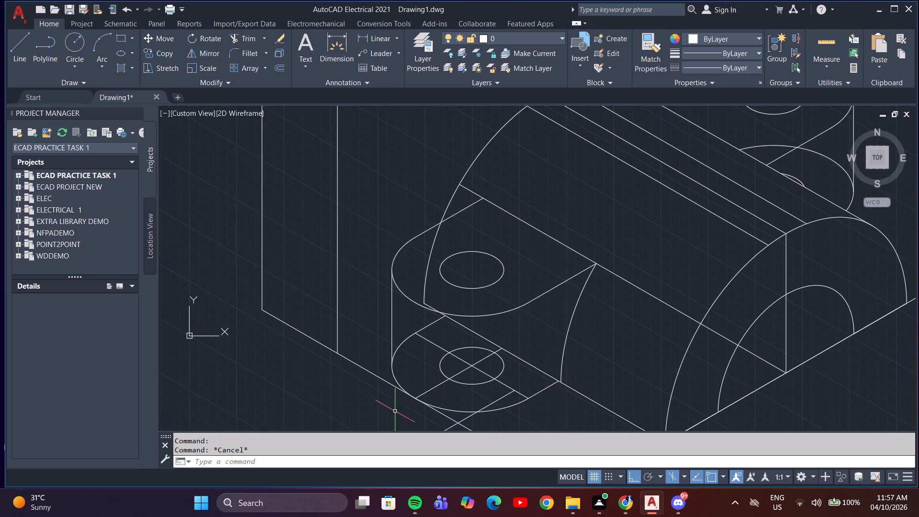
pyautogui.click(367, 358)
pyautogui.click(355, 369)
pyautogui.scroll(-2, 442, 399)
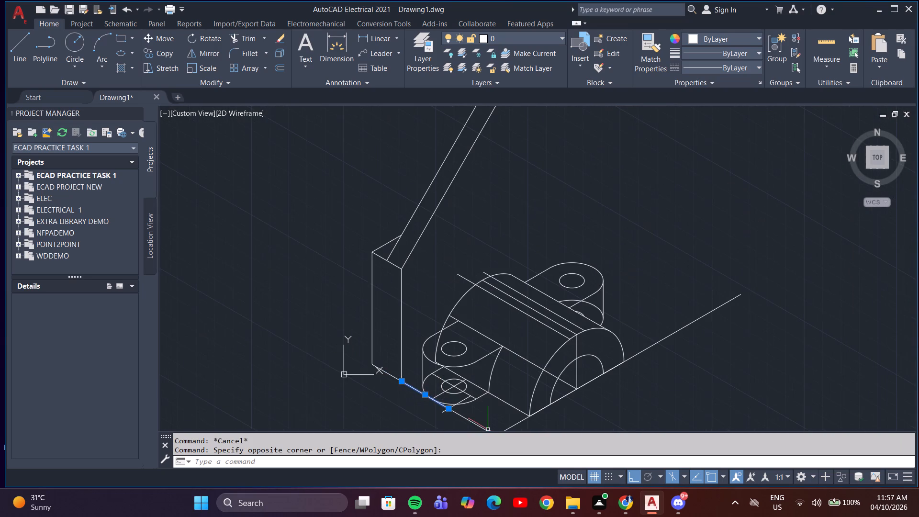
pyautogui.press('Delete')
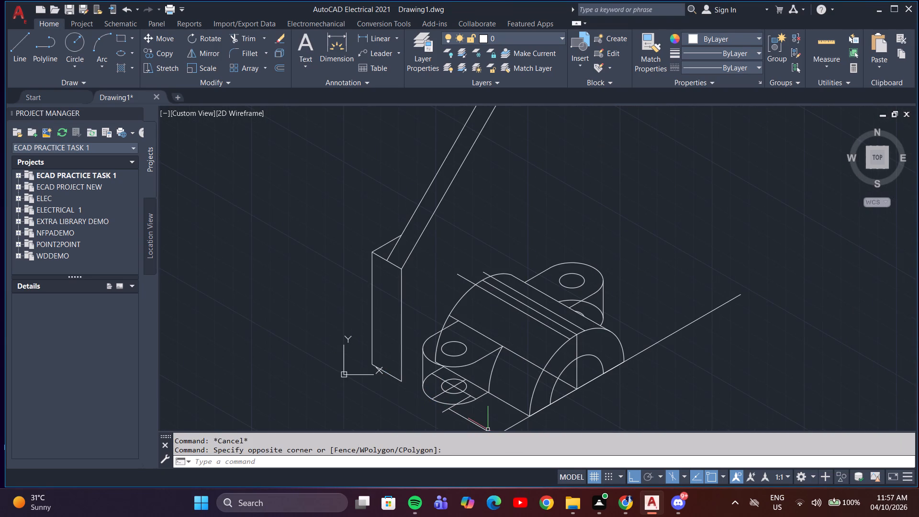
# Erase the short 30° segment crossing the near lug and the remaining 330° edge piece running to the bottom corner.
pyautogui.scroll(2, 493, 438)
pyautogui.moveTo(486, 416); pyautogui.dragTo(503, 326, button='middle')
pyautogui.scroll(3, 496, 323)
pyautogui.moveTo(480, 318); pyautogui.dragTo(470, 318)
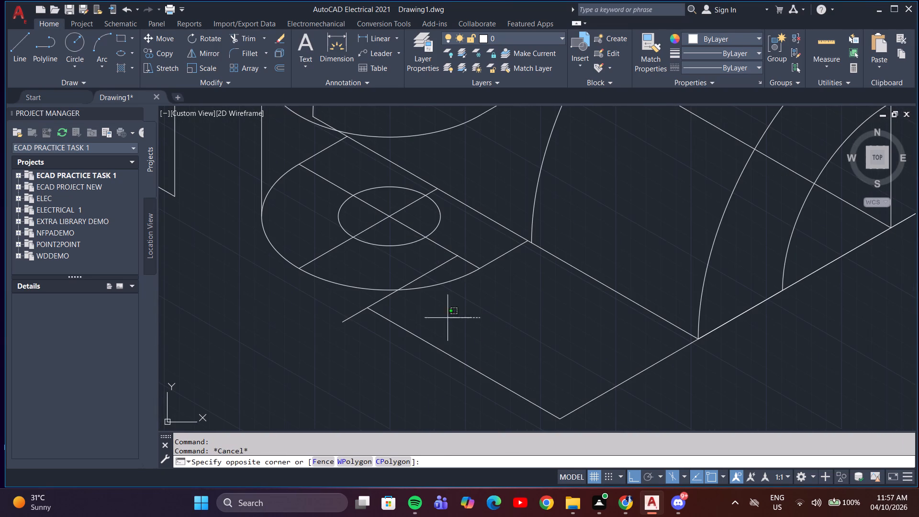
pyautogui.click(324, 342)
pyautogui.press('Delete')
# Erase the base outline's long 30° edge that runs under the figure's front face.
pyautogui.scroll(-1, 470, 372)
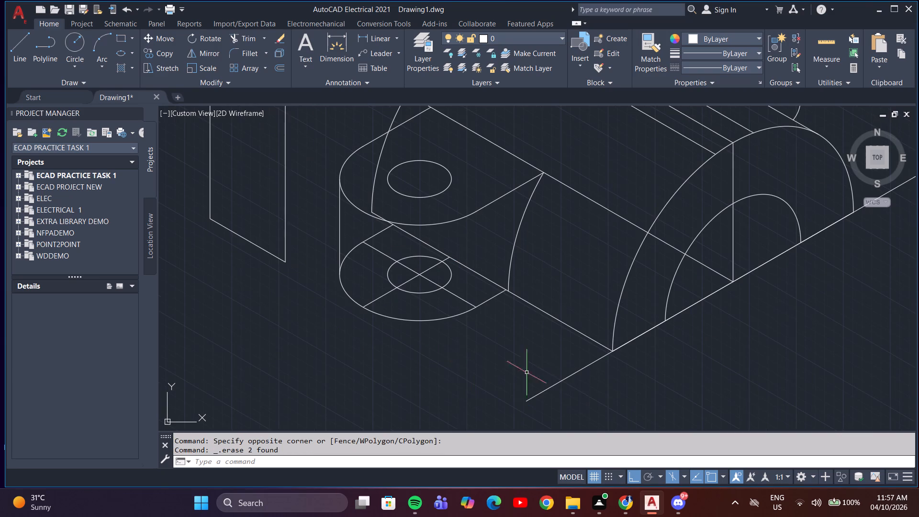
pyautogui.click(593, 391)
pyautogui.click(529, 381)
pyautogui.press('Delete')
pyautogui.scroll(-1, 538, 384)
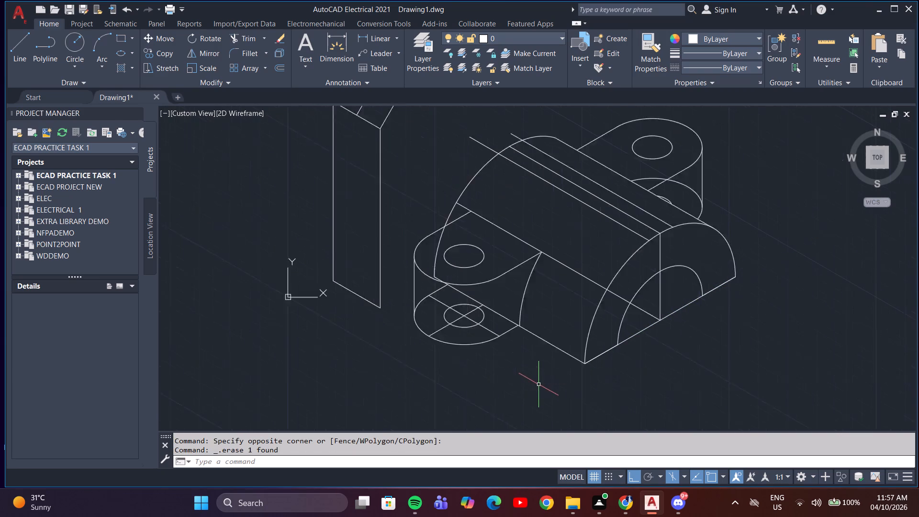
pyautogui.scroll(-1, 539, 384)
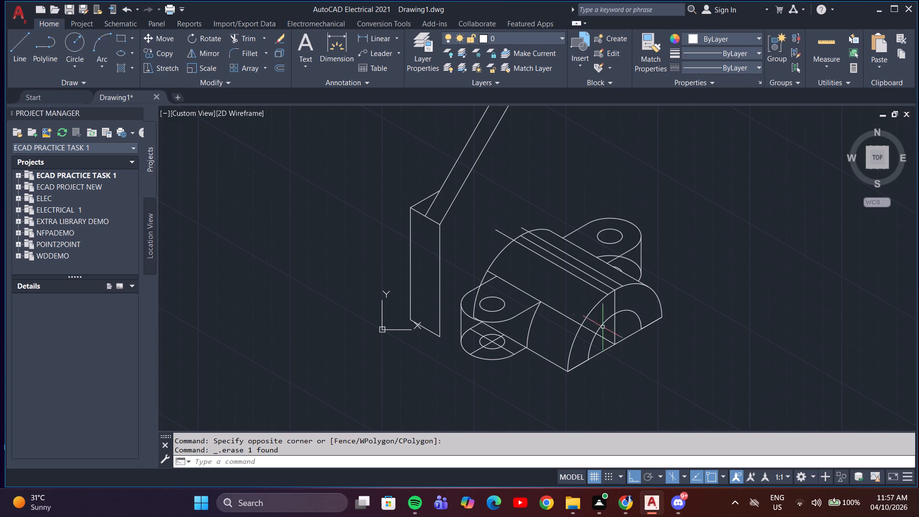
pyautogui.moveTo(499, 349); pyautogui.dragTo(447, 305, button='middle')
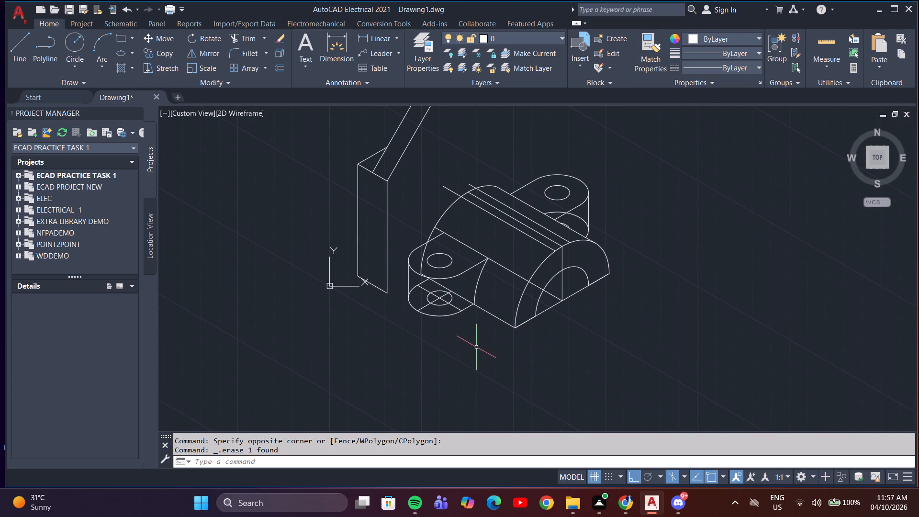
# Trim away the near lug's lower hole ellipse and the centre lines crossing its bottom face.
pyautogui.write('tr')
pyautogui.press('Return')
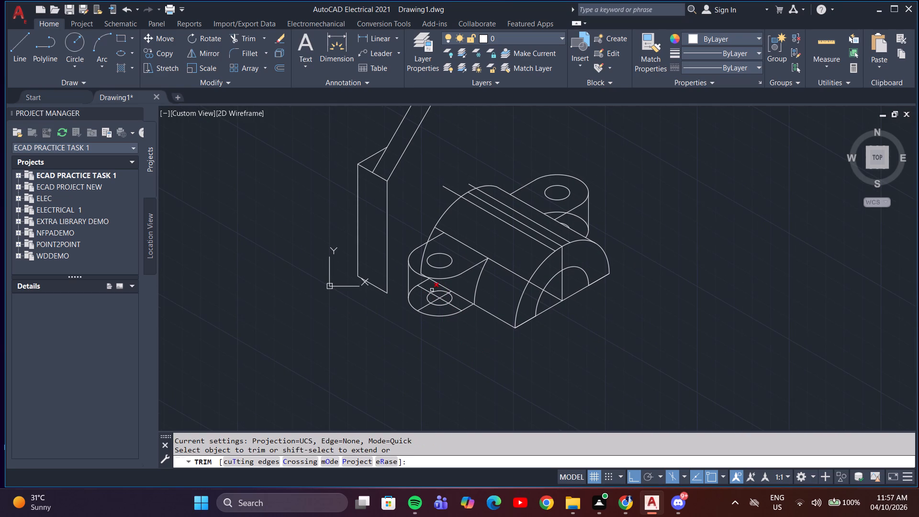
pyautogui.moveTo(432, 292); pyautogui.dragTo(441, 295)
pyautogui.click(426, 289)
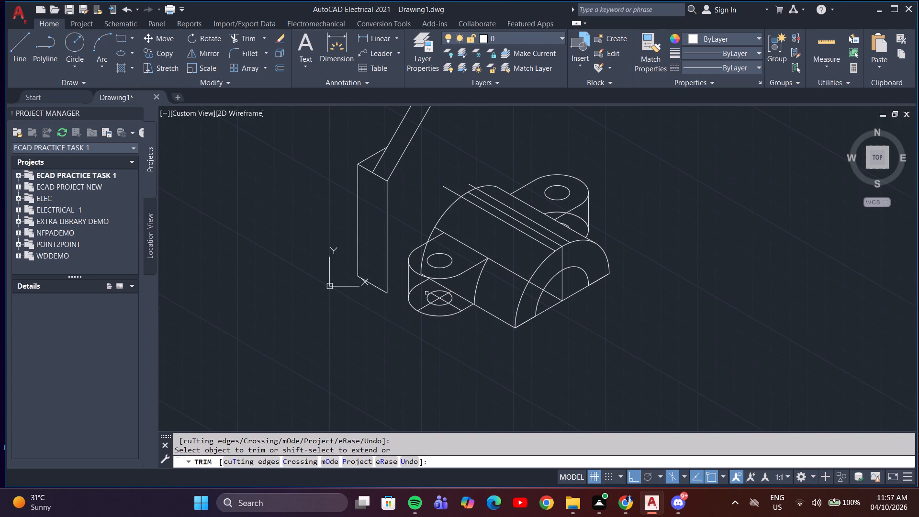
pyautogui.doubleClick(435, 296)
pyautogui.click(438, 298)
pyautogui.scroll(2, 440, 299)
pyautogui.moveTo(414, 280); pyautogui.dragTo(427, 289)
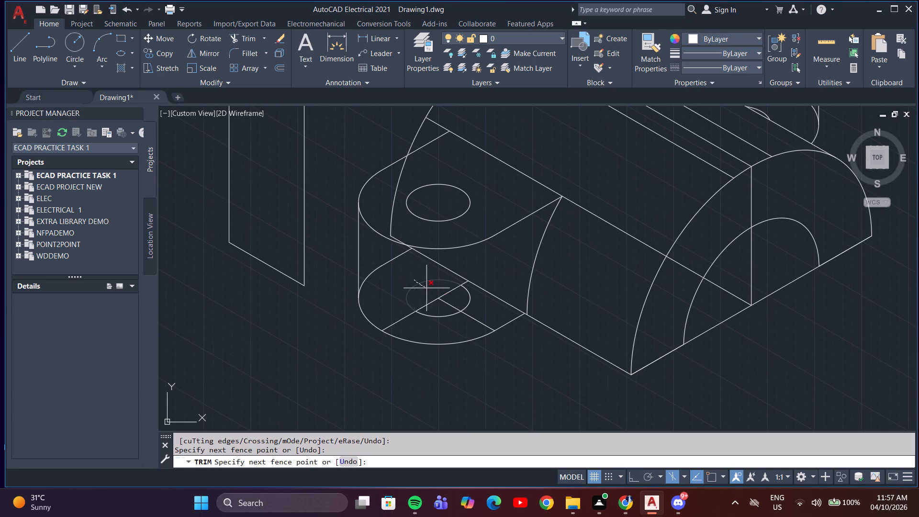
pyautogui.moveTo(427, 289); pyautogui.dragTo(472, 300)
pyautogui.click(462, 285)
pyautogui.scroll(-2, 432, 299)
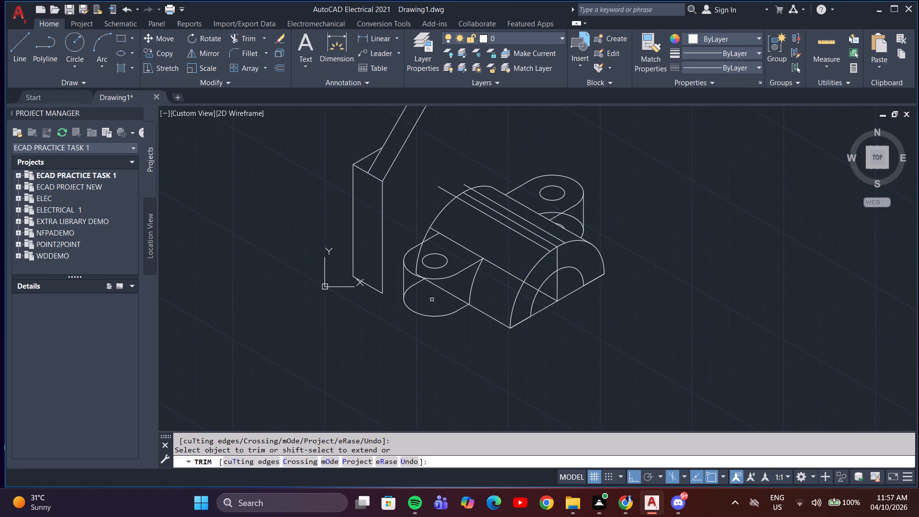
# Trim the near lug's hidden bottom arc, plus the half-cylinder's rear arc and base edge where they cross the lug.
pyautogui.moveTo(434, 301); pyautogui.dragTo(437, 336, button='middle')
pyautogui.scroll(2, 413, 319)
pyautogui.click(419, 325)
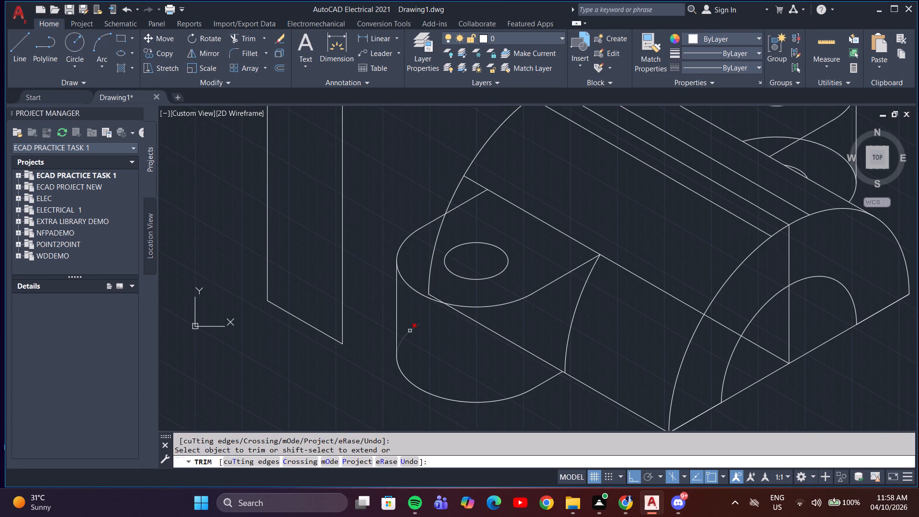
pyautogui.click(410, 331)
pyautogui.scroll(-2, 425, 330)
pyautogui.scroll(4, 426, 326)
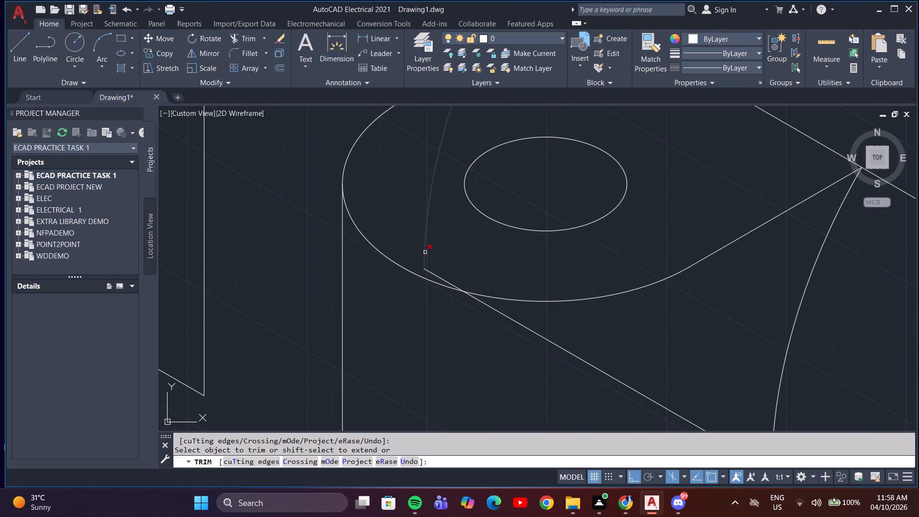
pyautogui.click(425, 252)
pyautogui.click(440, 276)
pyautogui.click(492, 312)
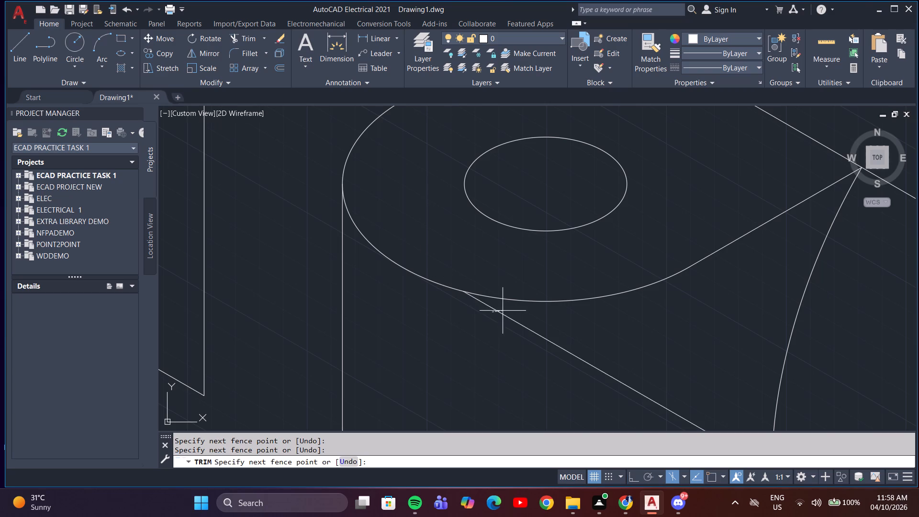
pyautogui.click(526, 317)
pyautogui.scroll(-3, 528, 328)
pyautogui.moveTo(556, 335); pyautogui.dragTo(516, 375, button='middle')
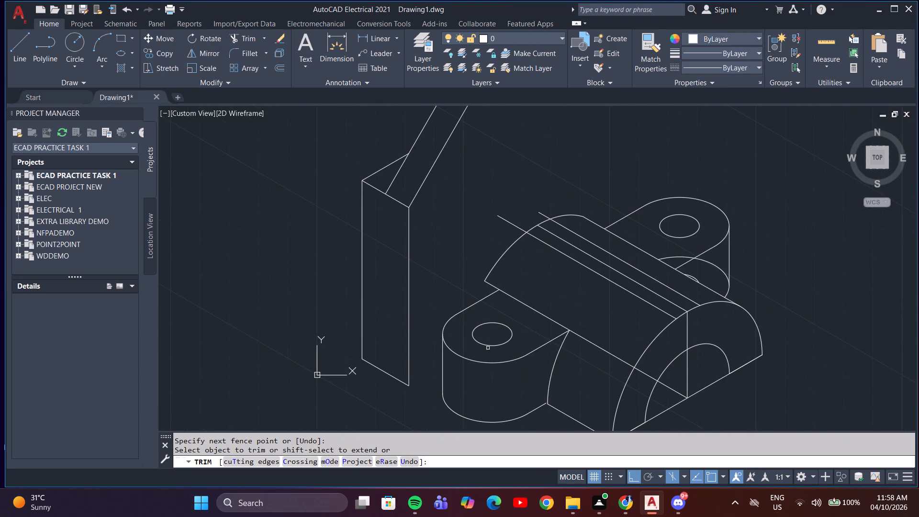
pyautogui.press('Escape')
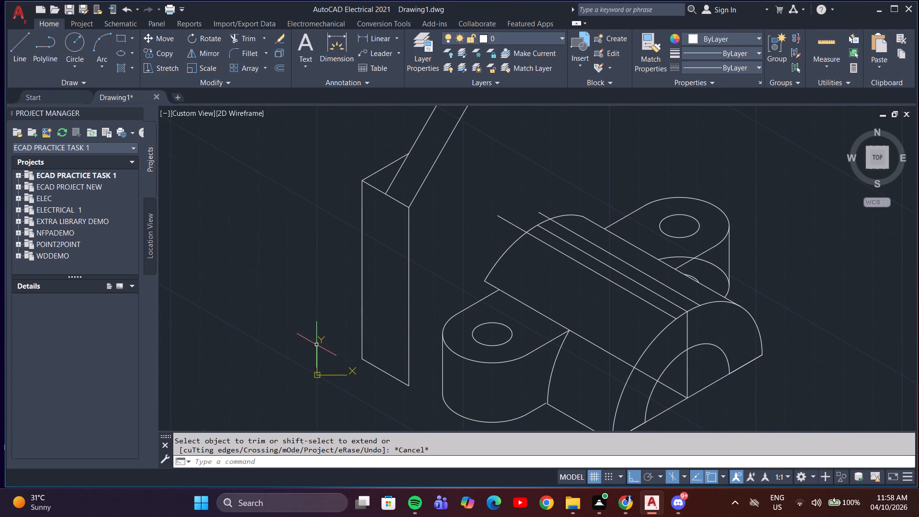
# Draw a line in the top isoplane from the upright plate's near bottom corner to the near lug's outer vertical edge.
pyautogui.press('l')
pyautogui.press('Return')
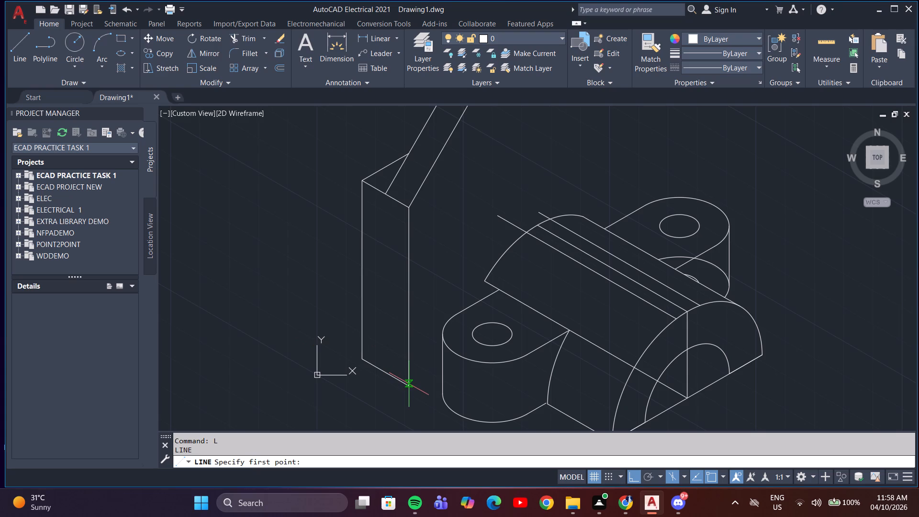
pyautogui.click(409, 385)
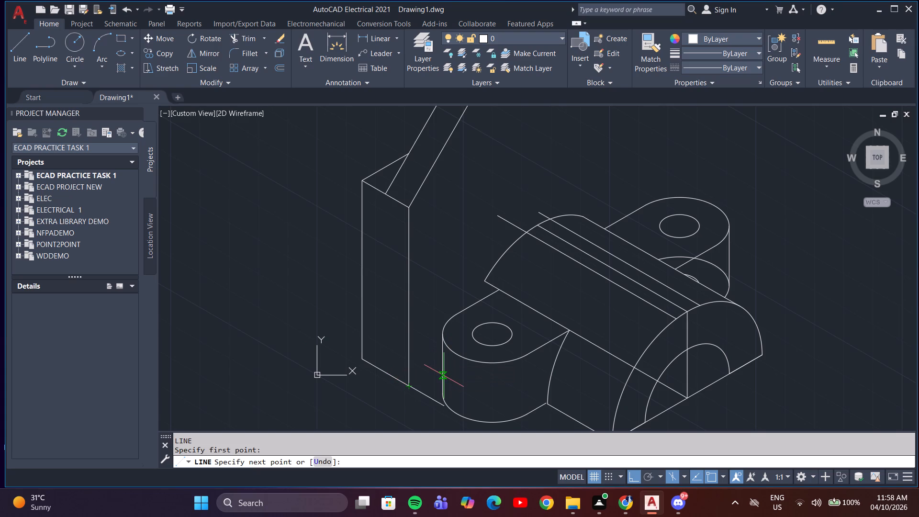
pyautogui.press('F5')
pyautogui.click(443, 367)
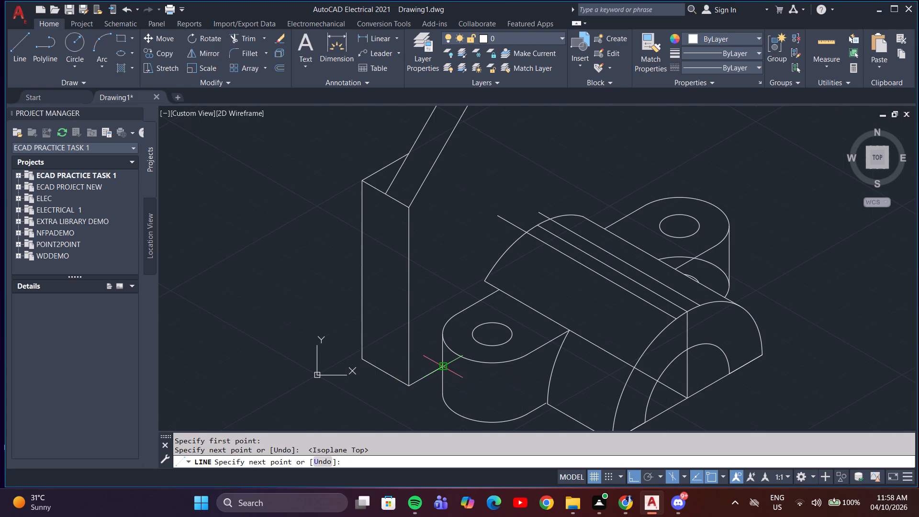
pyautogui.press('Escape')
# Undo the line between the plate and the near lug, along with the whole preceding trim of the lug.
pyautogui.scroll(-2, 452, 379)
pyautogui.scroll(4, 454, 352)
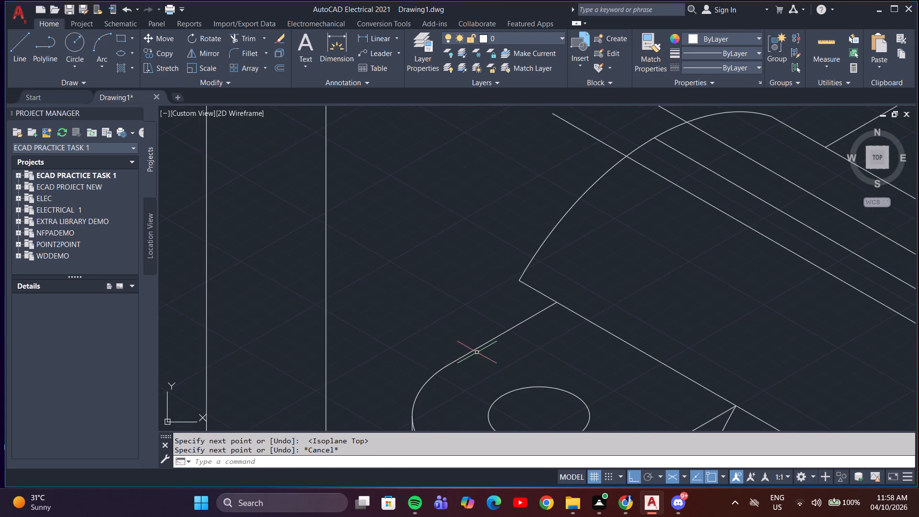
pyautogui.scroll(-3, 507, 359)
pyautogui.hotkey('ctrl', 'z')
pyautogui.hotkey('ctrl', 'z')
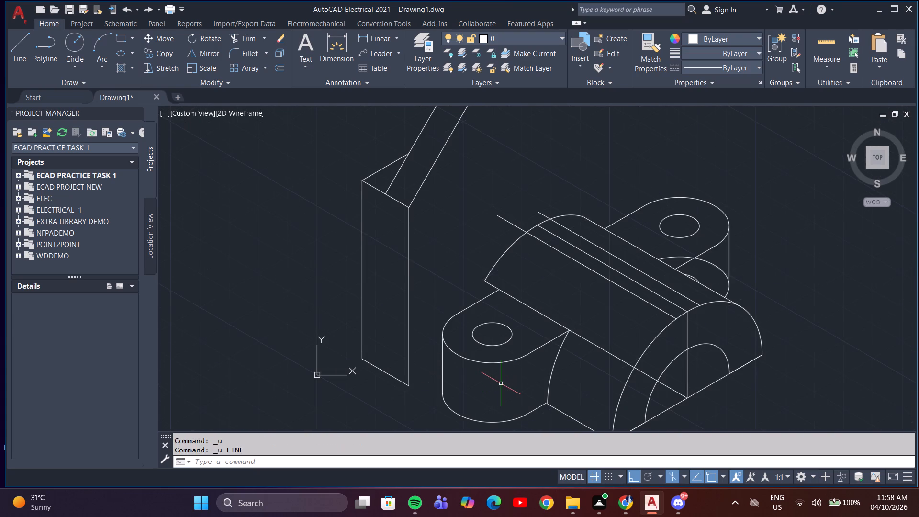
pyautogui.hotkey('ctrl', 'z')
# Trim the half-cylinder's rear arc and the base edge's end stub where they cross the near lug's top face.
pyautogui.write('tr')
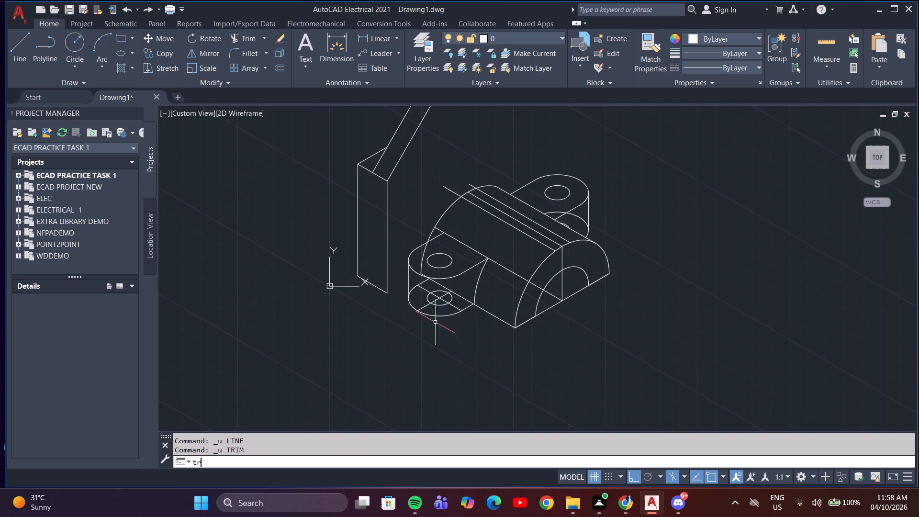
pyautogui.press('Return')
pyautogui.scroll(4, 419, 269)
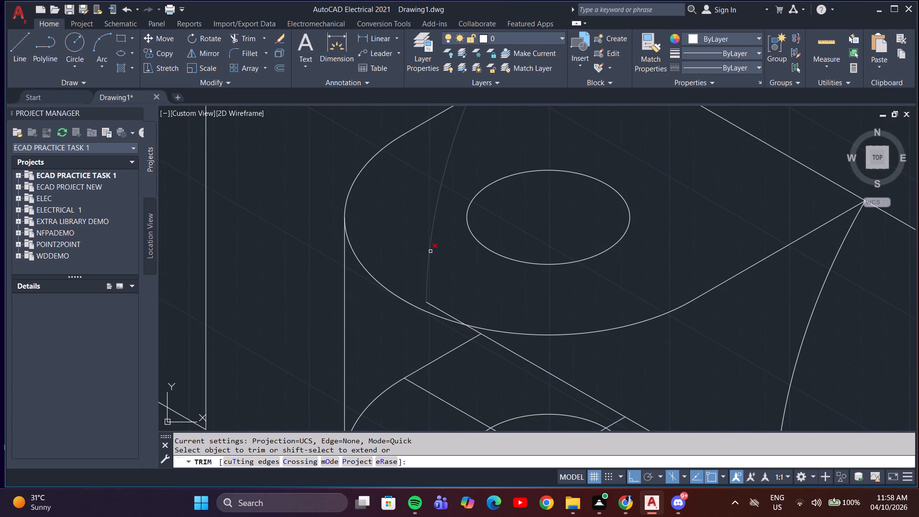
pyautogui.click(431, 252)
pyautogui.scroll(-2, 433, 253)
pyautogui.scroll(4, 438, 275)
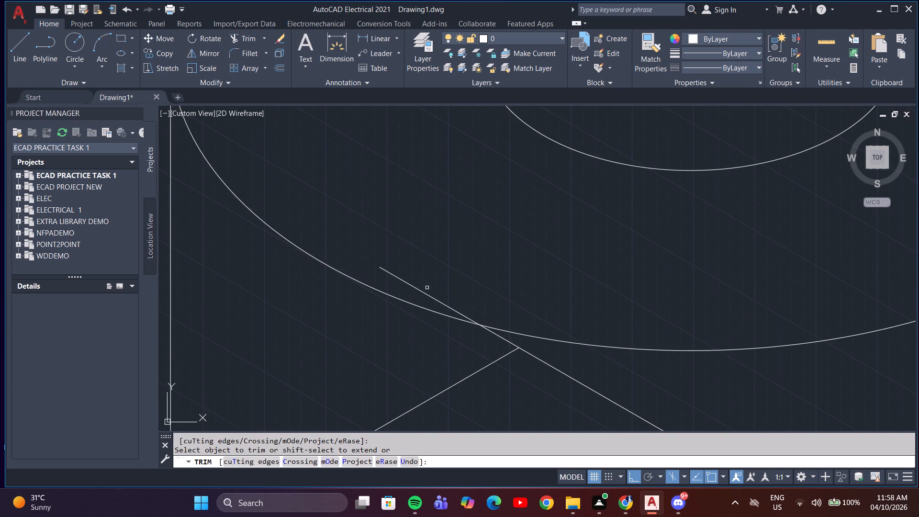
pyautogui.click(424, 290)
pyautogui.scroll(-3, 523, 305)
pyautogui.moveTo(526, 331); pyautogui.dragTo(487, 297, button='middle')
pyautogui.scroll(2, 481, 294)
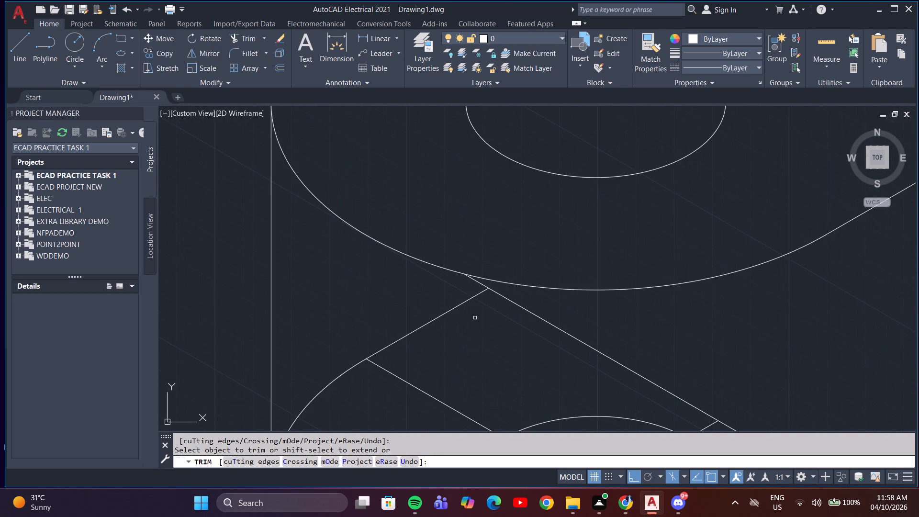
pyautogui.scroll(-3, 410, 319)
pyautogui.moveTo(413, 323); pyautogui.dragTo(403, 305, button='middle')
# Trim the near lug's lower hole ellipse, bottom centre lines, hidden bottom arc and the base edge piece crossing its side.
pyautogui.moveTo(394, 302); pyautogui.dragTo(444, 363)
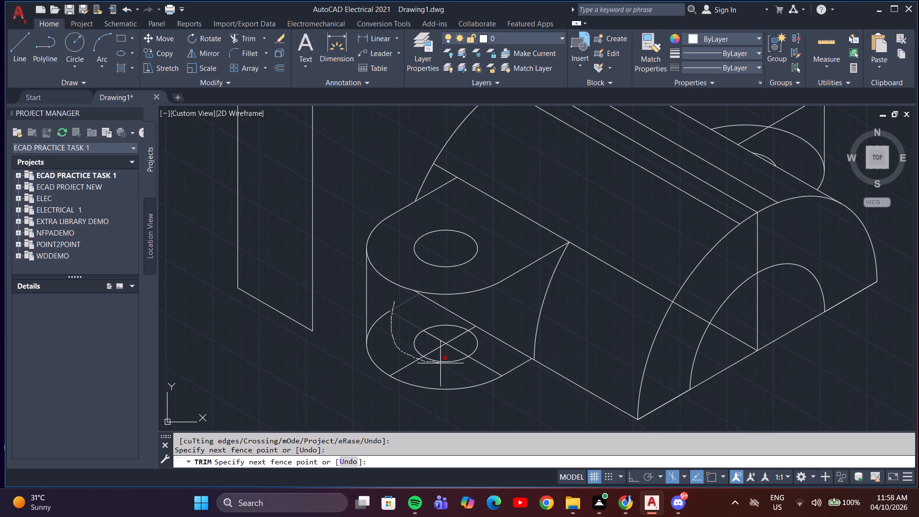
pyautogui.moveTo(444, 363); pyautogui.dragTo(483, 371)
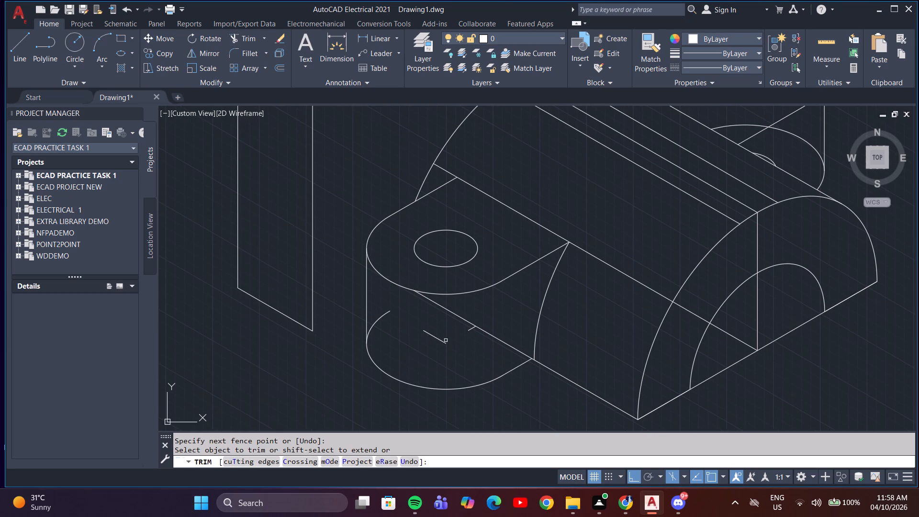
pyautogui.click(442, 342)
pyautogui.click(470, 331)
pyautogui.click(426, 328)
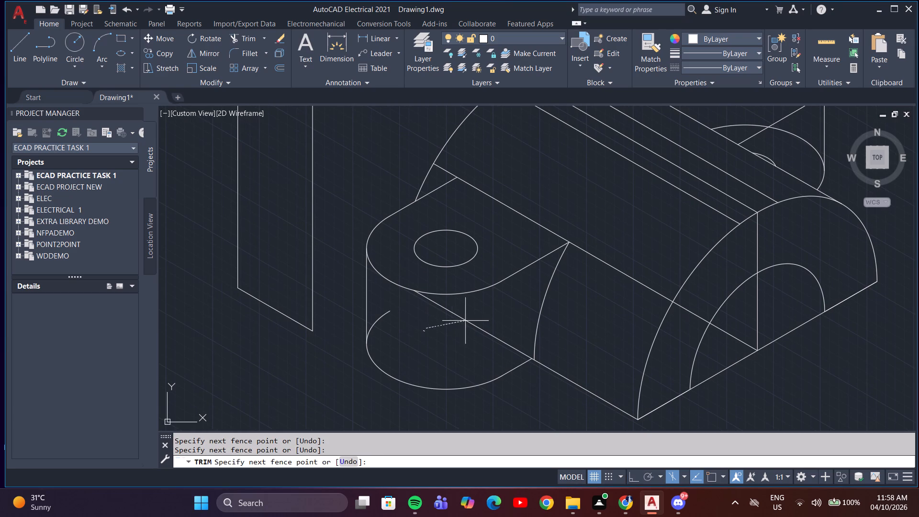
pyautogui.click(481, 319)
pyautogui.click(381, 318)
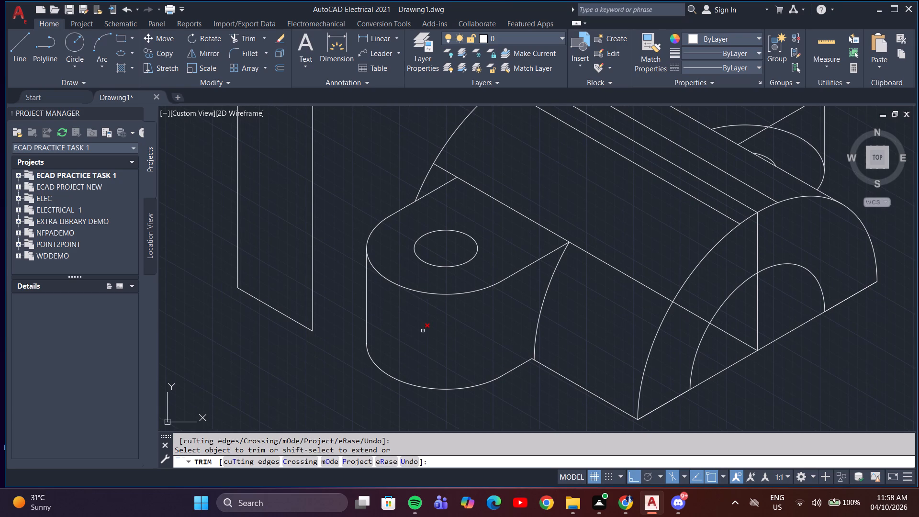
pyautogui.click(423, 331)
pyautogui.scroll(-2, 439, 341)
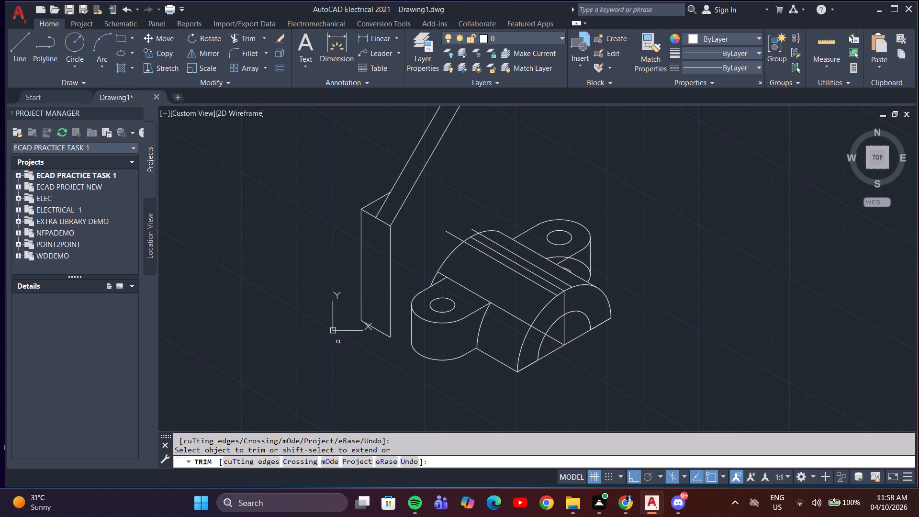
pyautogui.press('Escape')
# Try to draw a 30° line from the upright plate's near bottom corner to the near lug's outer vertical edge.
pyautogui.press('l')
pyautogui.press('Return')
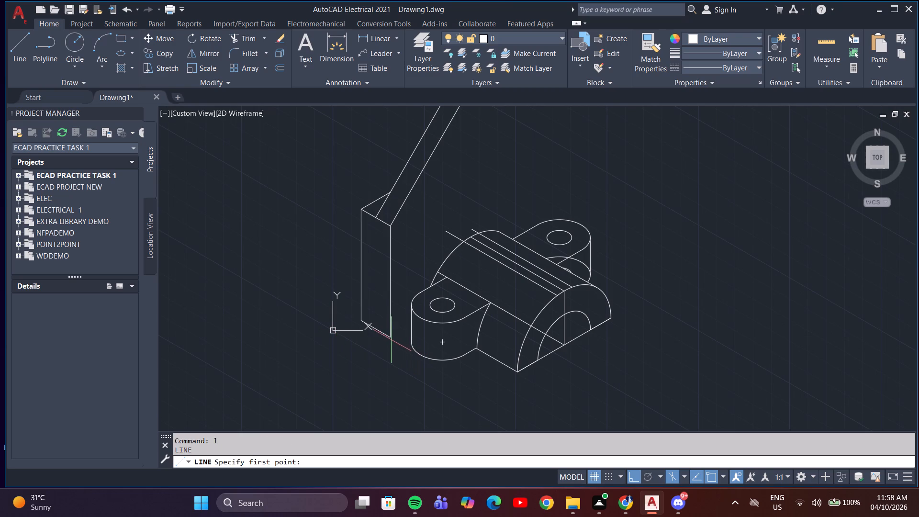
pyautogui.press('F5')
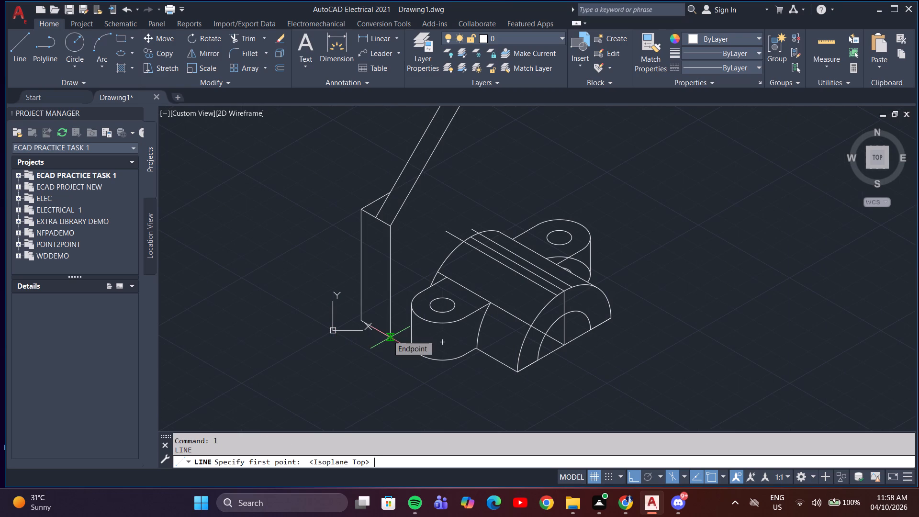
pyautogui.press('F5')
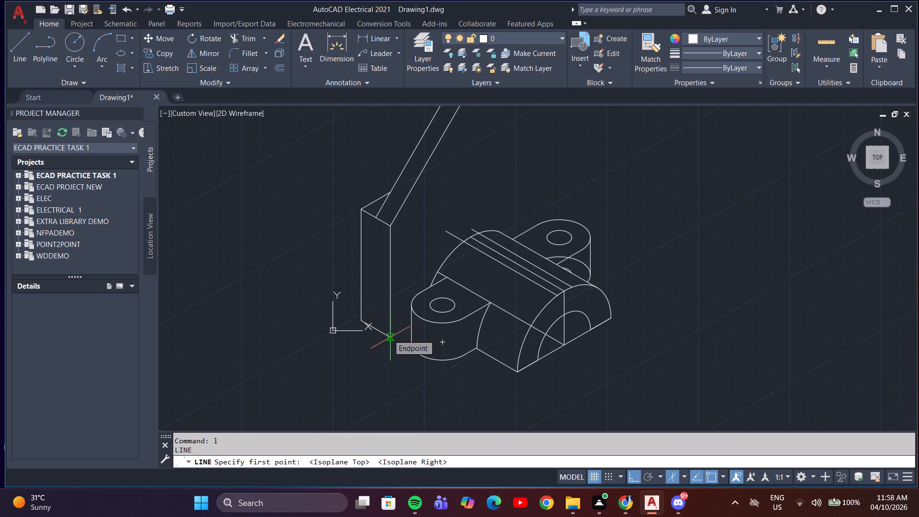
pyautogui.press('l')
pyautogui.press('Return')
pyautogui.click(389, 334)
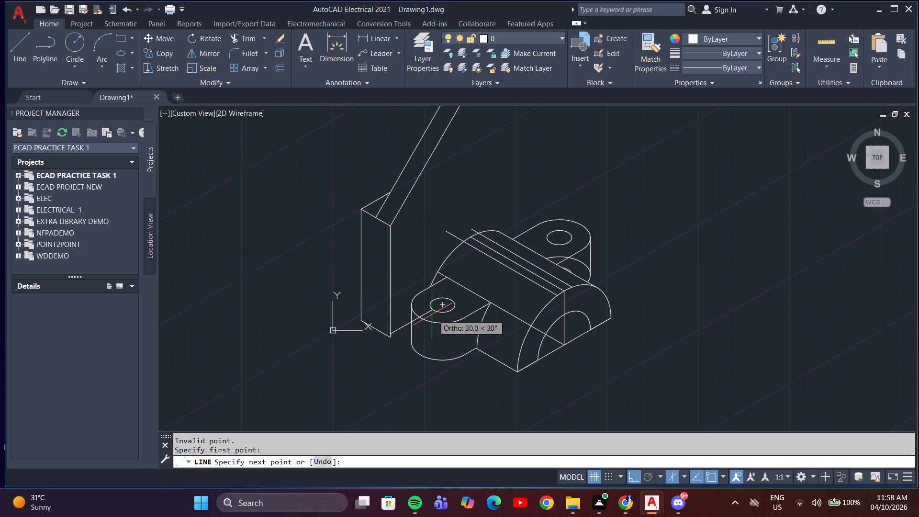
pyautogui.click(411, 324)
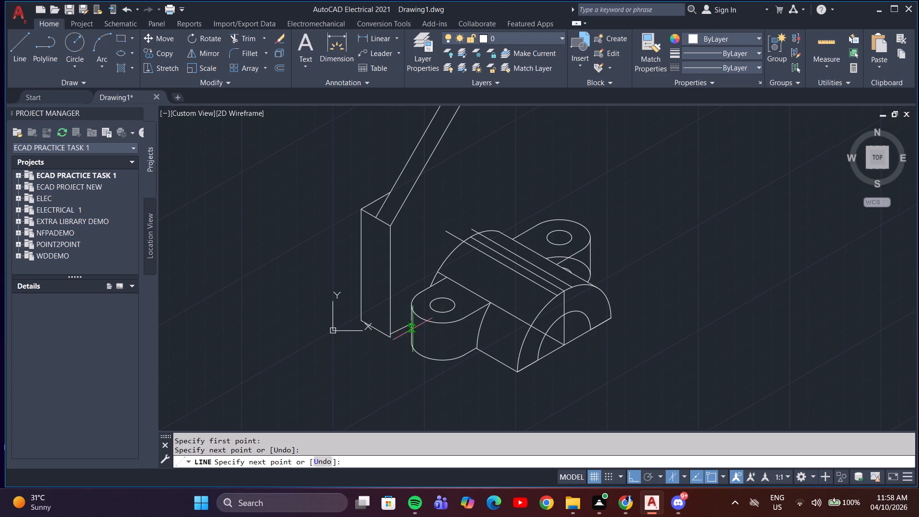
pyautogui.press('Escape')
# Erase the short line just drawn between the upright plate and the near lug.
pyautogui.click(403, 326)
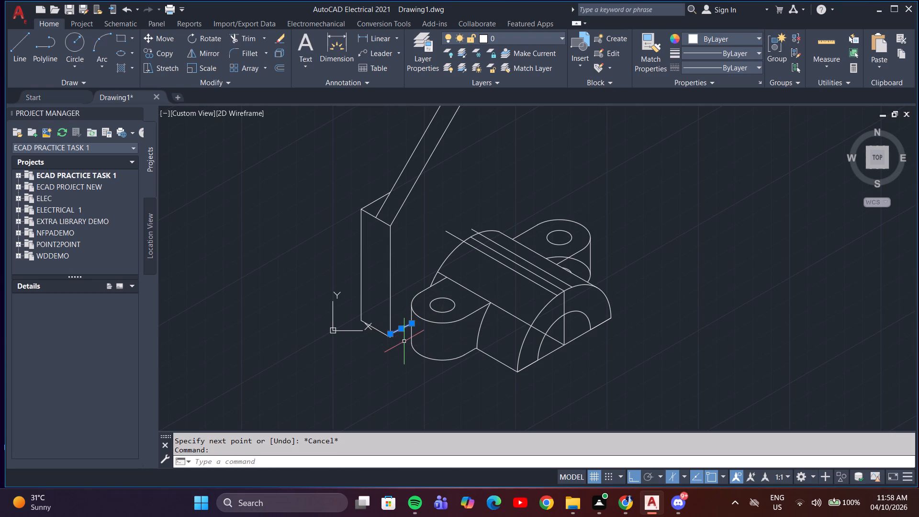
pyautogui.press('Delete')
# Draw a 30° line from the upright plate's exact near bottom corner to the near lug's outer vertical edge.
pyautogui.press('l')
pyautogui.press('Return')
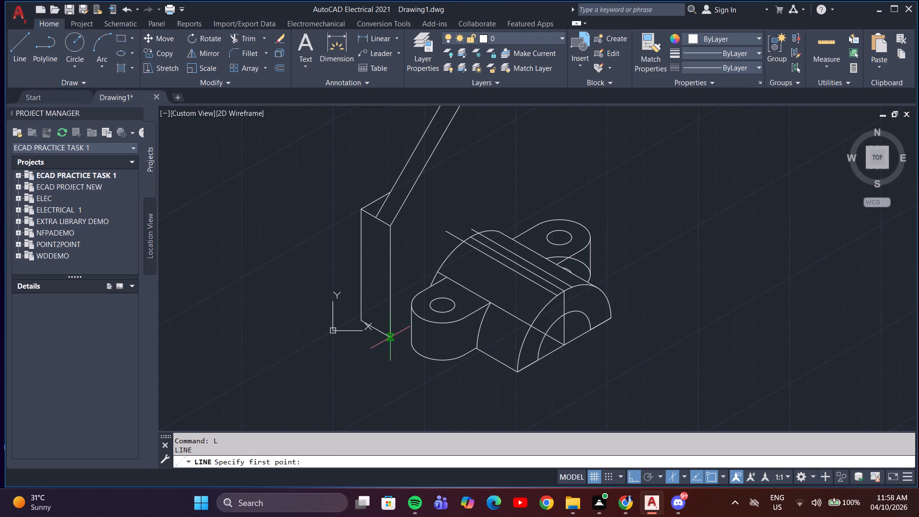
pyautogui.click(390, 336)
pyautogui.click(411, 326)
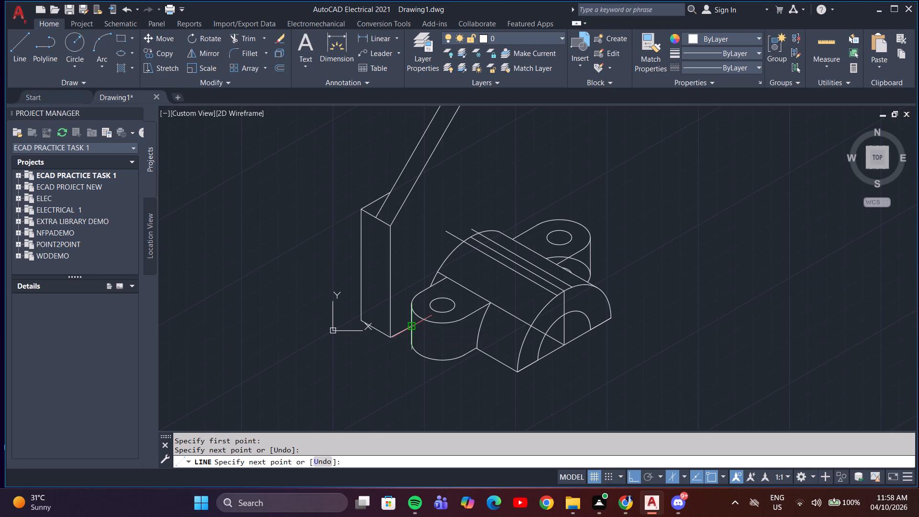
pyautogui.press('Escape')
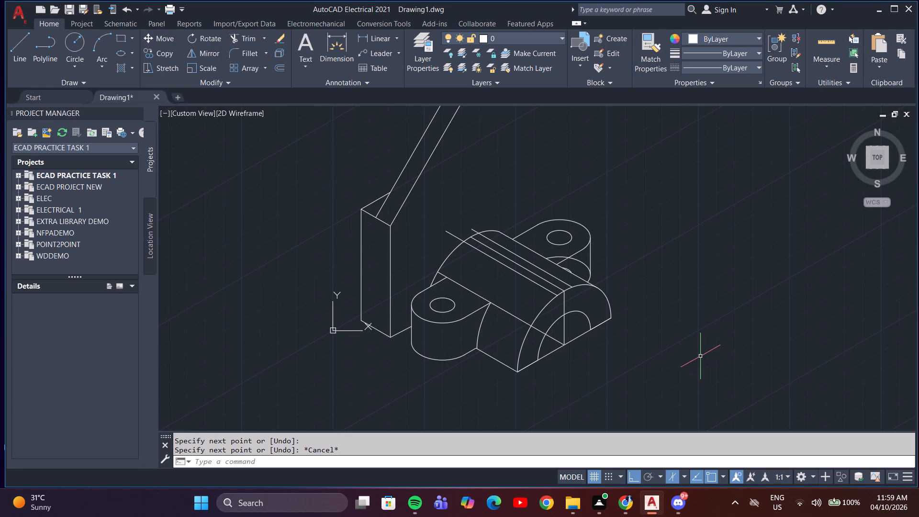
# Trim the far lug's hidden bottom arc pieces and the remaining part of its lower hole ellipse.
pyautogui.moveTo(631, 316); pyautogui.dragTo(528, 317, button='middle')
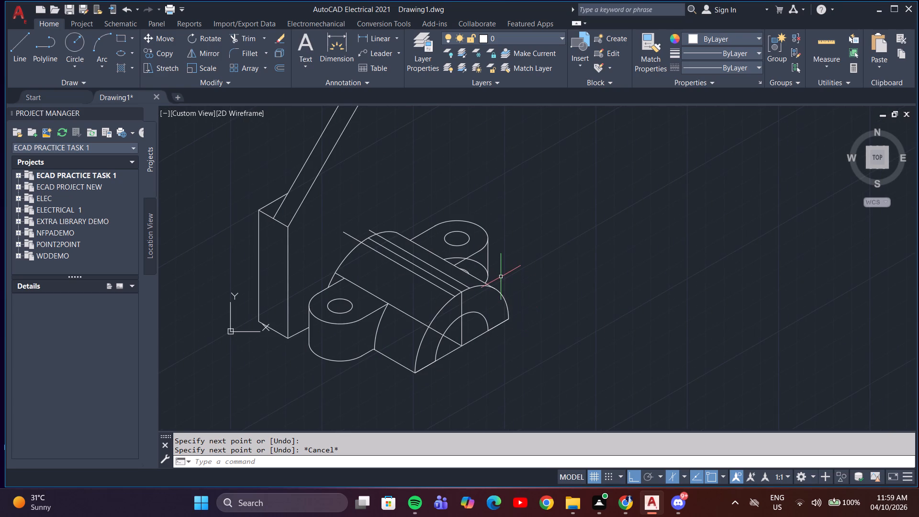
pyautogui.write('tr')
pyautogui.press('Return')
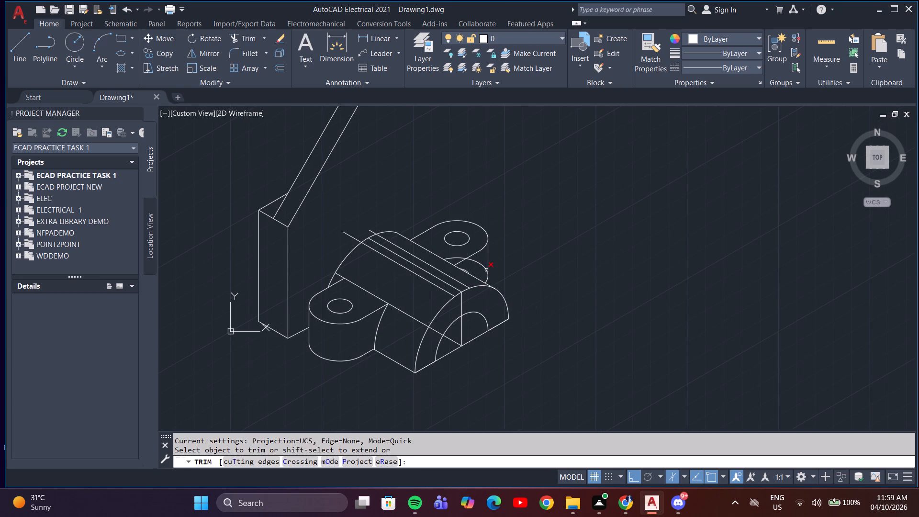
pyautogui.click(482, 267)
pyautogui.scroll(5, 470, 269)
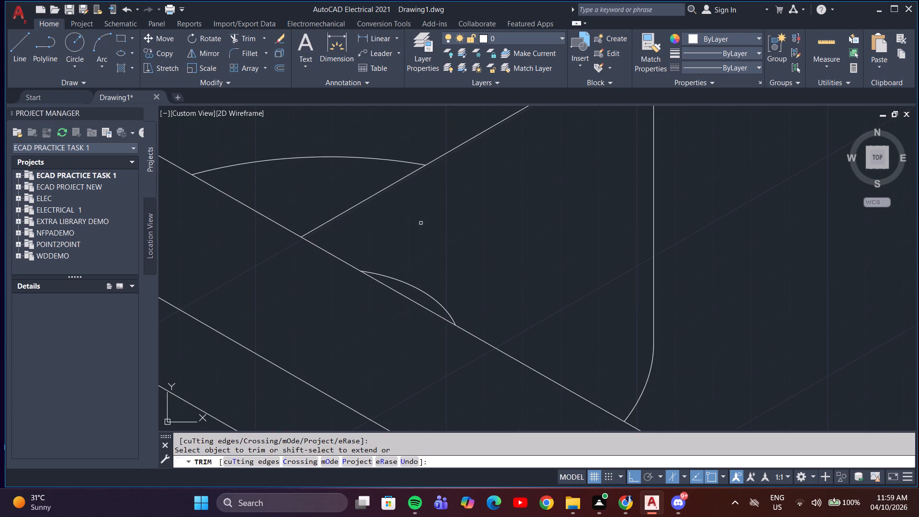
pyautogui.click(436, 298)
pyautogui.click(348, 157)
pyautogui.scroll(-3, 358, 165)
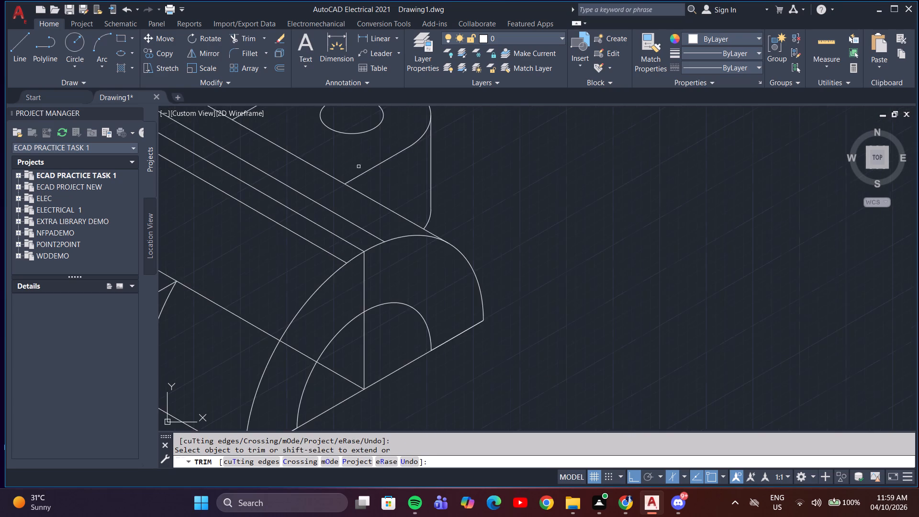
# Trim the overhanging ends of the lengthwise lines that extend past the half-cylinder's back arc.
pyautogui.scroll(-1, 413, 194)
pyautogui.moveTo(533, 174); pyautogui.dragTo(684, 225, button='middle')
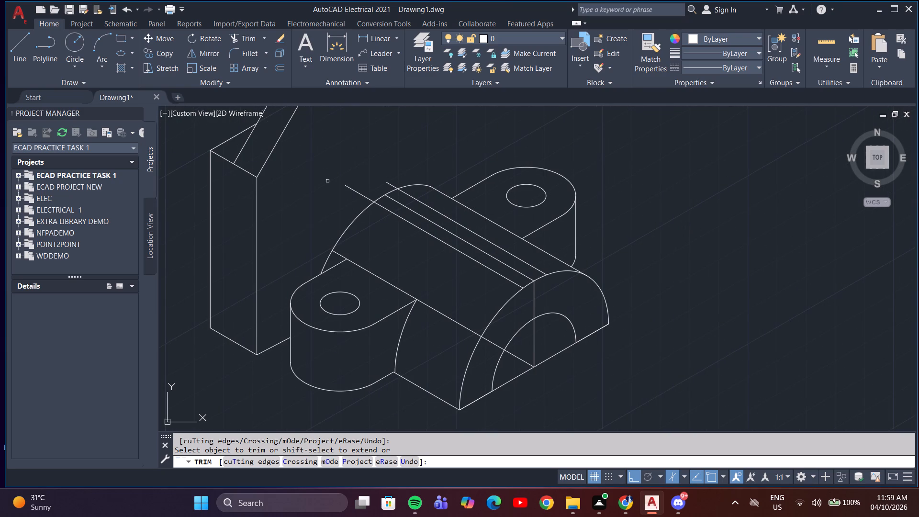
pyautogui.moveTo(347, 195); pyautogui.dragTo(396, 180)
pyautogui.scroll(-1, 537, 203)
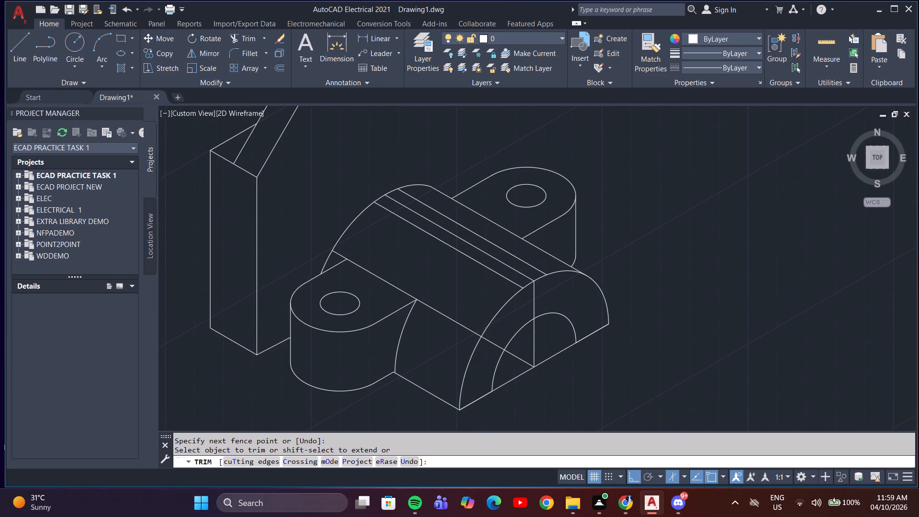
# Trim the front face's vertical centre line and the lengthwise centre line, keeping only its part along the near lug's top.
pyautogui.scroll(-1, 538, 203)
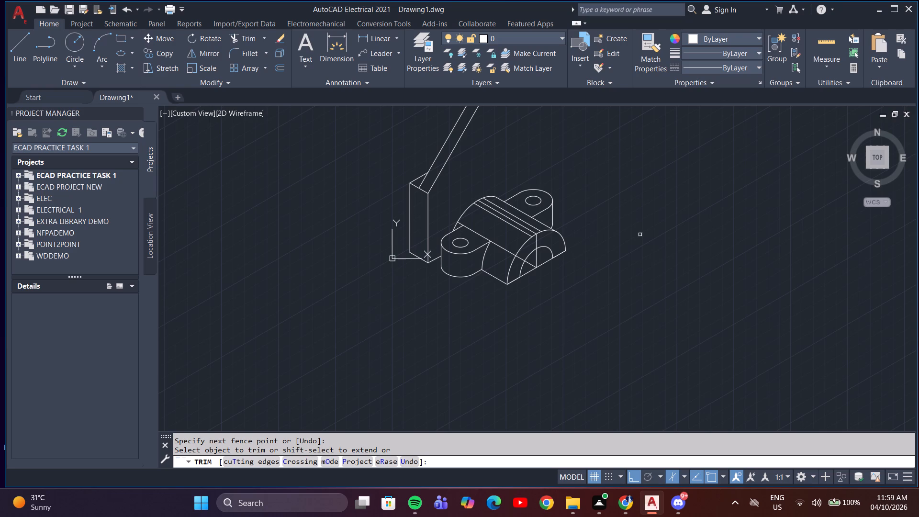
pyautogui.click(537, 245)
pyautogui.click(538, 259)
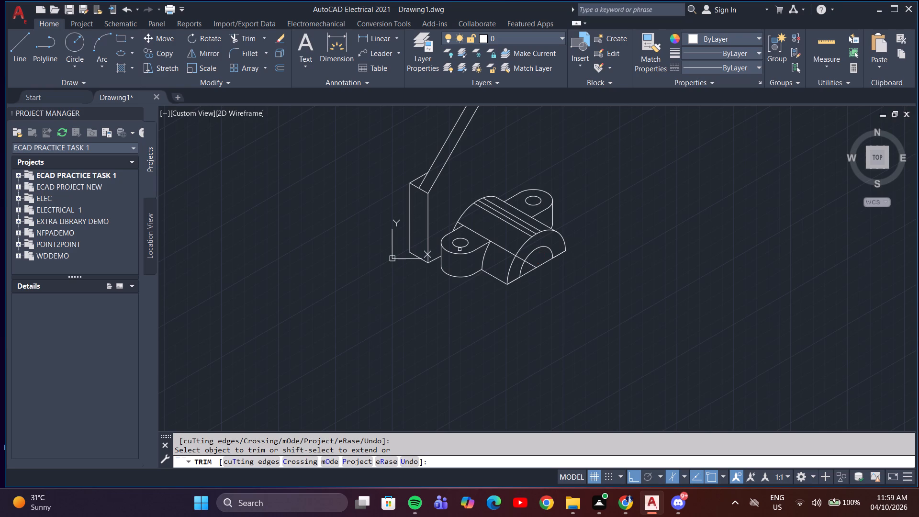
pyautogui.click(507, 251)
pyautogui.scroll(6, 515, 258)
pyautogui.moveTo(582, 212); pyautogui.dragTo(542, 289)
pyautogui.moveTo(731, 290); pyautogui.dragTo(705, 337)
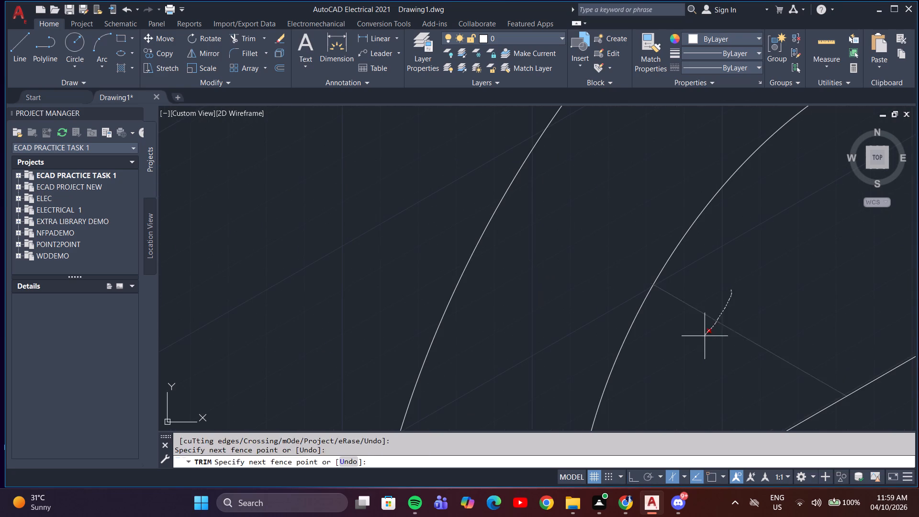
pyautogui.moveTo(705, 337); pyautogui.dragTo(701, 337)
pyautogui.scroll(-4, 698, 325)
pyautogui.moveTo(611, 273); pyautogui.dragTo(678, 319, button='middle')
pyautogui.scroll(-1, 606, 267)
pyautogui.scroll(6, 605, 262)
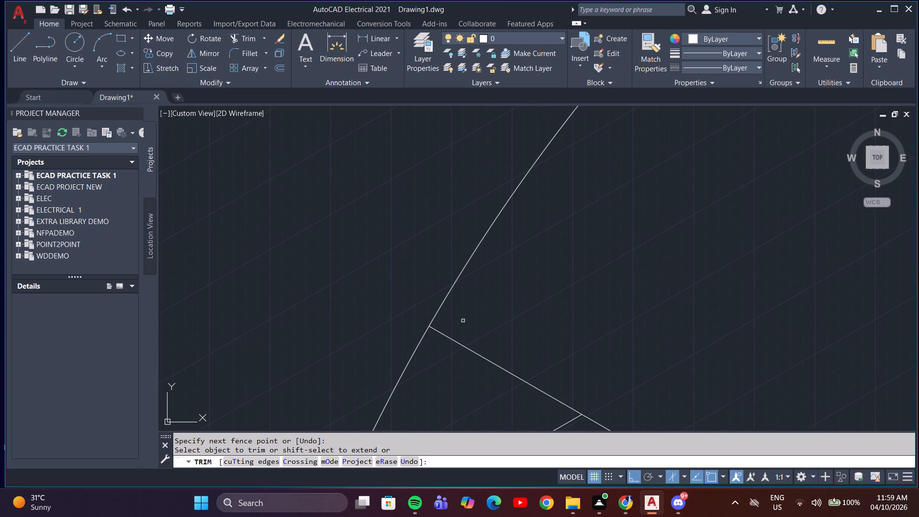
pyautogui.moveTo(508, 321); pyautogui.dragTo(454, 368)
pyautogui.scroll(-4, 469, 347)
pyautogui.moveTo(614, 340); pyautogui.dragTo(465, 232, button='middle')
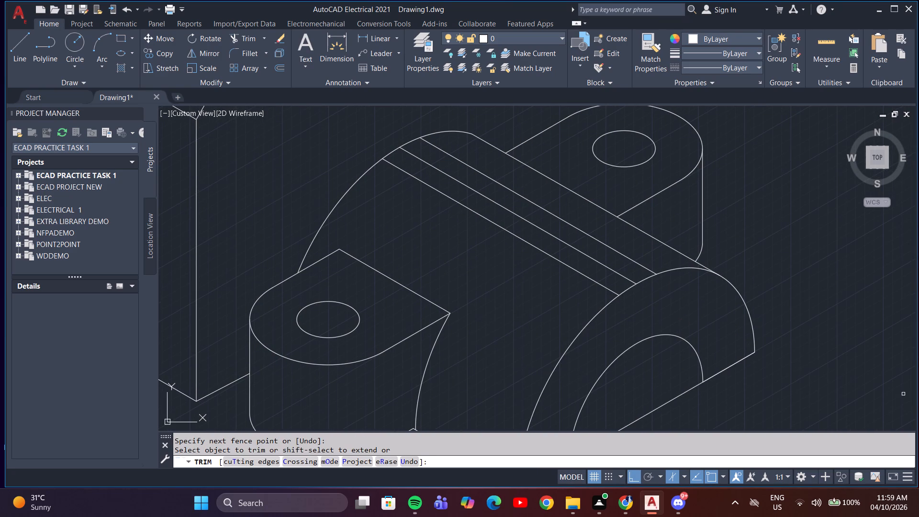
pyautogui.press('Escape')
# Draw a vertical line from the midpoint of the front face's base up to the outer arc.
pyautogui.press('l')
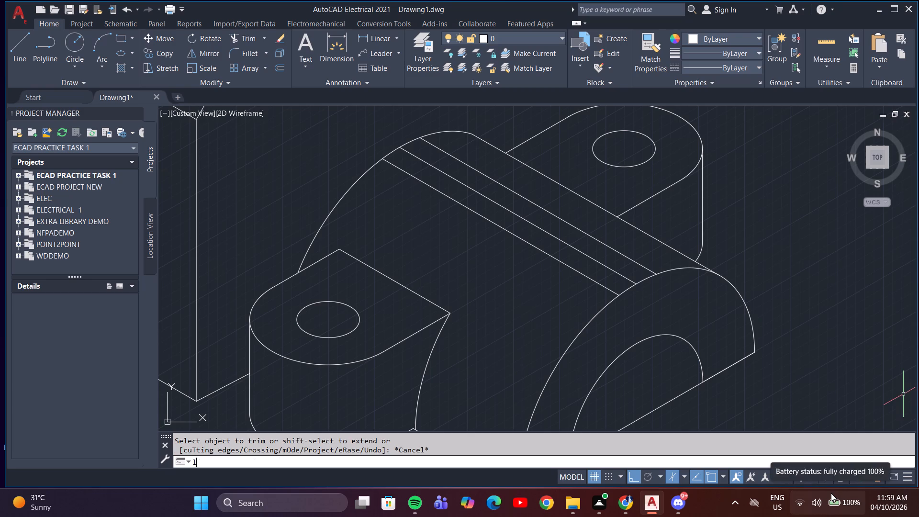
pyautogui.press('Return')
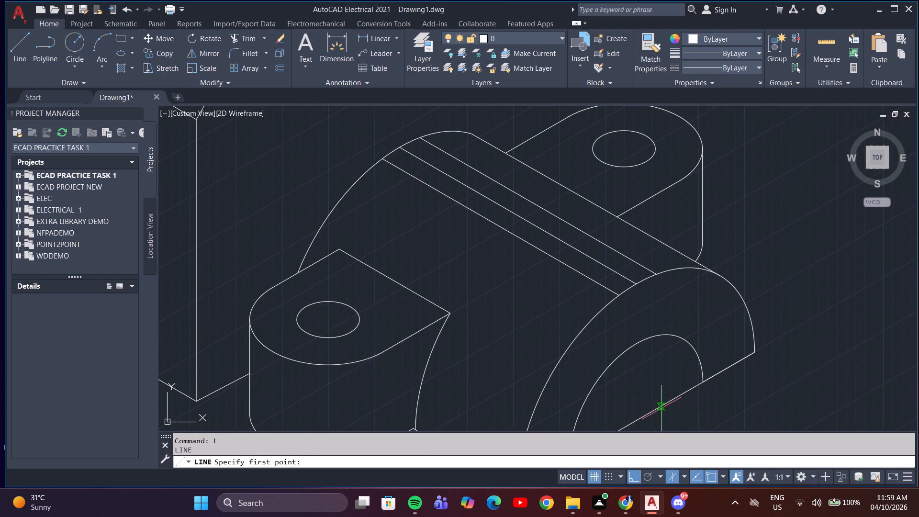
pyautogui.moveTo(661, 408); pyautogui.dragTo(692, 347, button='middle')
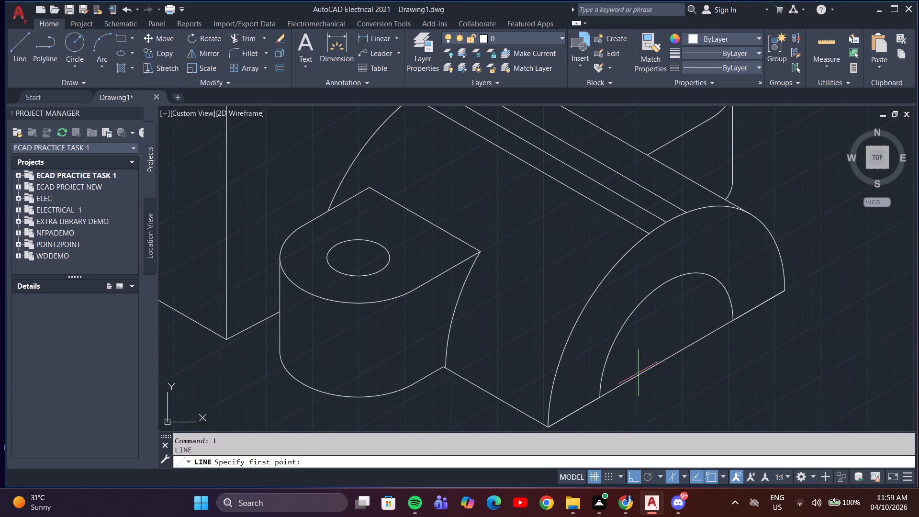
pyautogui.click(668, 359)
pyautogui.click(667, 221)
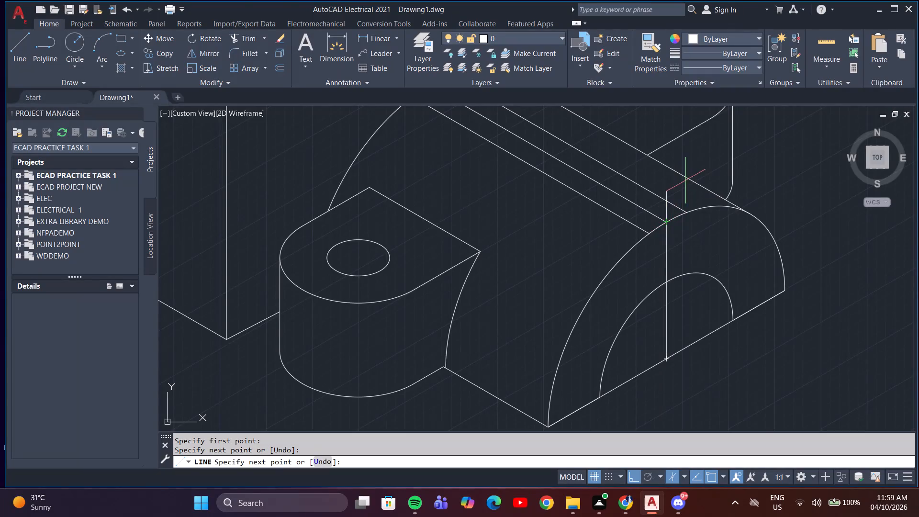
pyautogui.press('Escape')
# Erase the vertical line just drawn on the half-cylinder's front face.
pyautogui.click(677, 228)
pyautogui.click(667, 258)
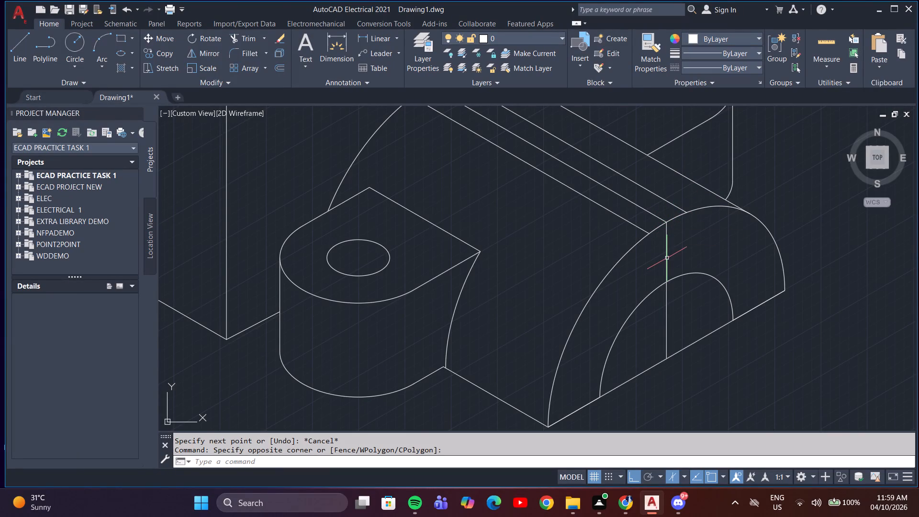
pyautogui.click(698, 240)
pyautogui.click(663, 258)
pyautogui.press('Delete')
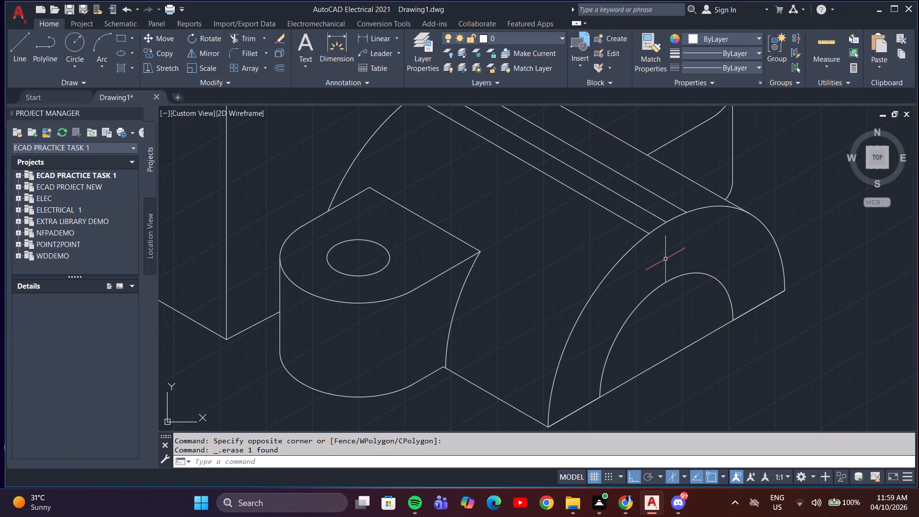
# Draw a vertical line 100 units long upward from the midpoint of the front face's base.
pyautogui.press('l')
pyautogui.press('Return')
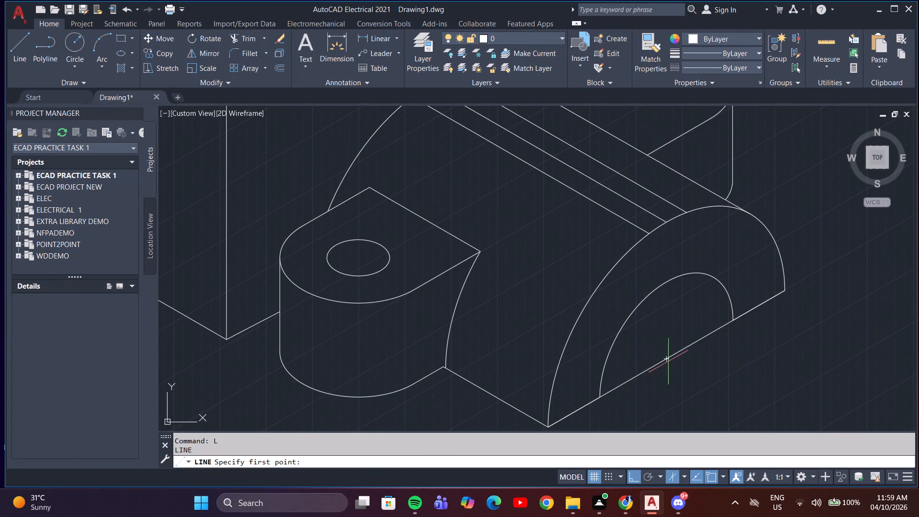
pyautogui.click(668, 360)
pyautogui.moveTo(662, 175); pyautogui.dragTo(653, 271, button='middle')
pyautogui.press('1')
pyautogui.write('00')
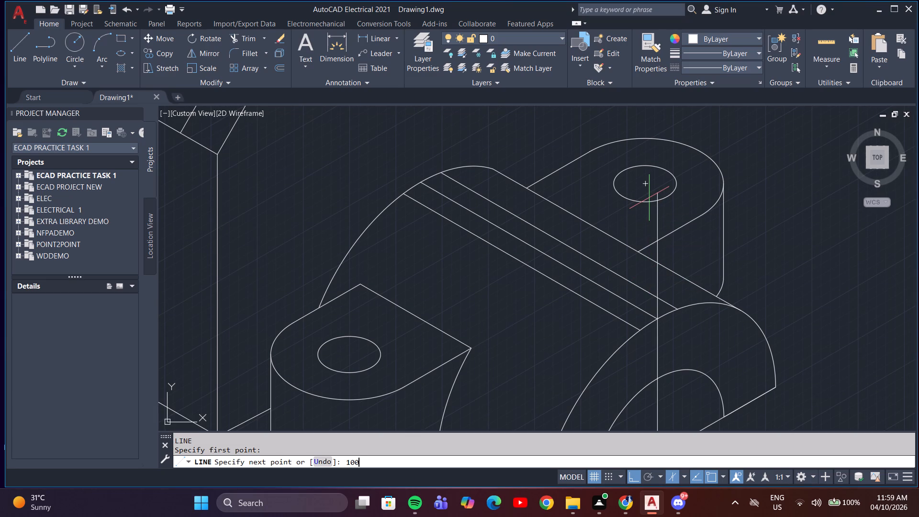
pyautogui.press('Return')
# On the left isoplane, draw a 150° line from the vertical line's top end across the upright plate's two slanted edges.
pyautogui.scroll(-4, 635, 160)
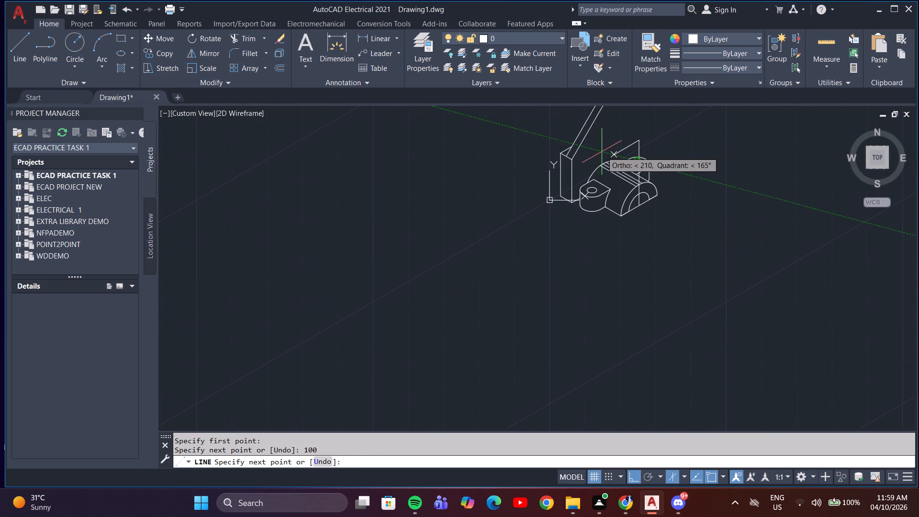
pyautogui.press('F5')
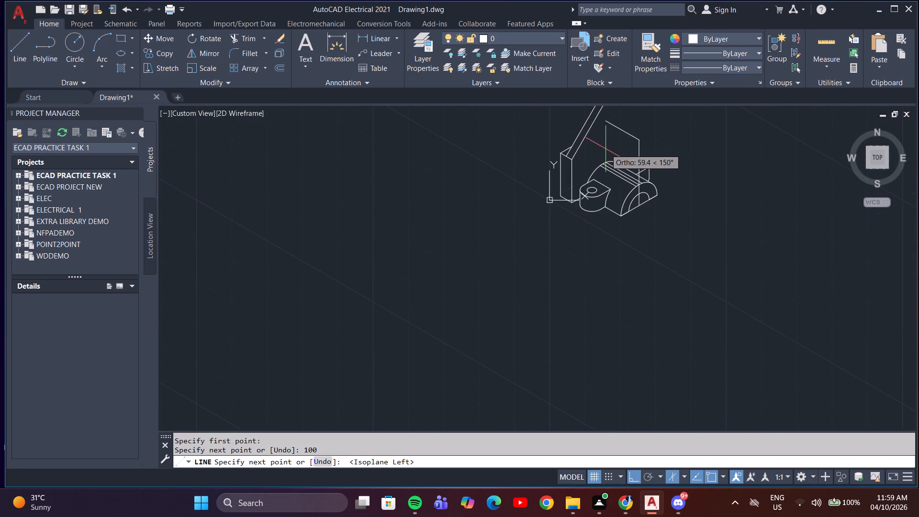
pyautogui.moveTo(594, 138); pyautogui.dragTo(621, 293, button='middle')
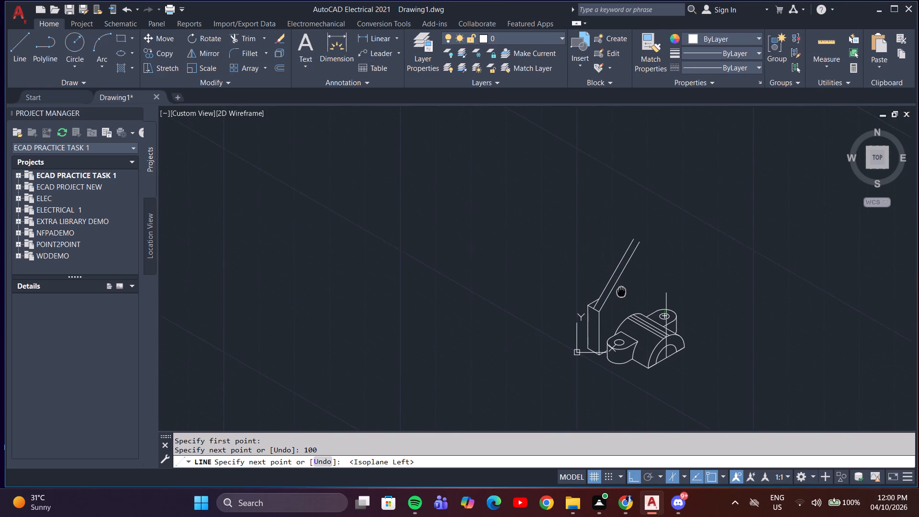
pyautogui.moveTo(621, 293); pyautogui.dragTo(621, 295, button='middle')
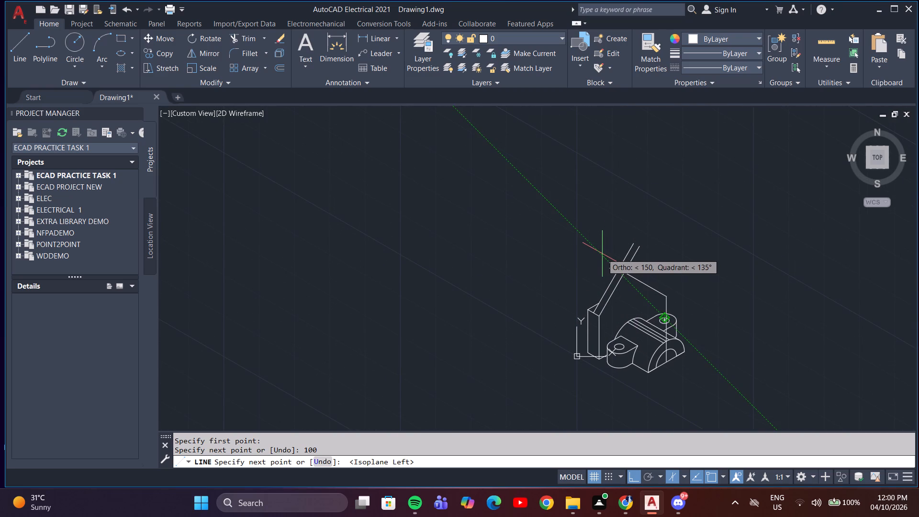
pyautogui.click(602, 254)
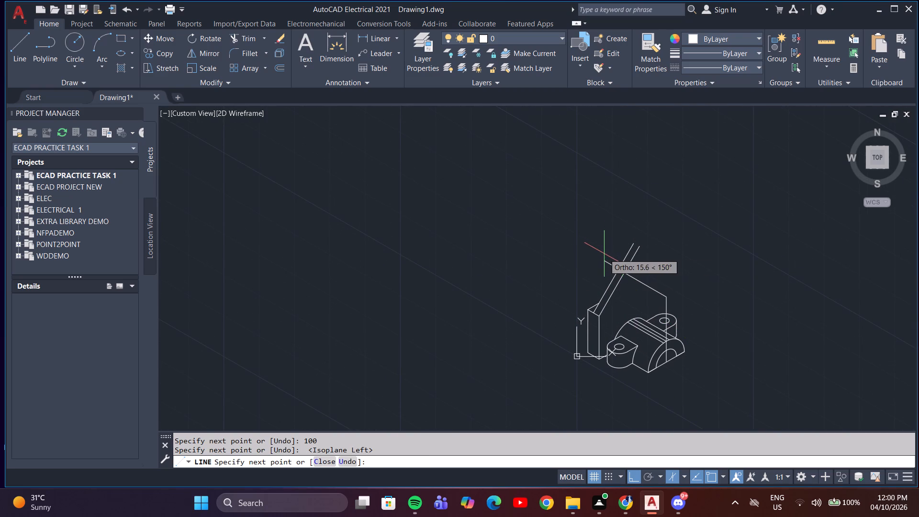
pyautogui.press('Escape')
# Trim the upper ends of the plate's two slanted edges where they extend beyond the 150° line.
pyautogui.moveTo(755, 275); pyautogui.dragTo(689, 317, button='middle')
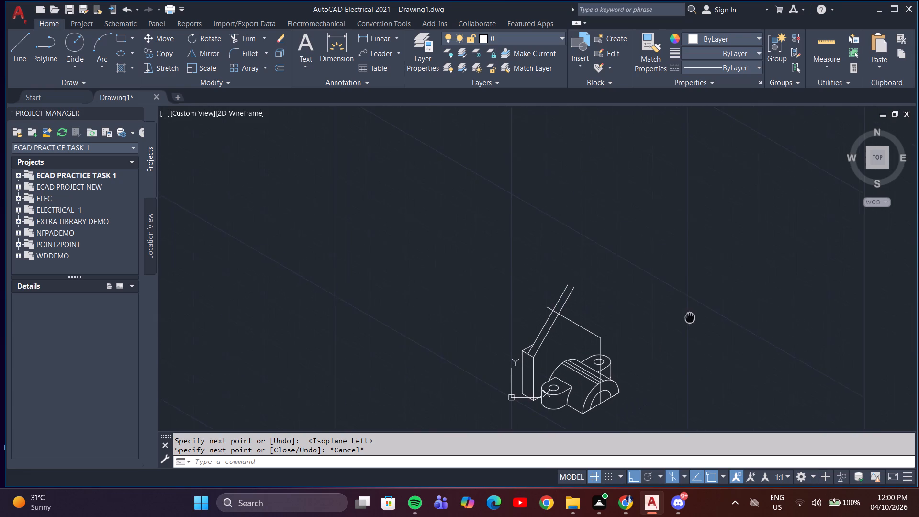
pyautogui.moveTo(689, 317); pyautogui.dragTo(680, 324, button='middle')
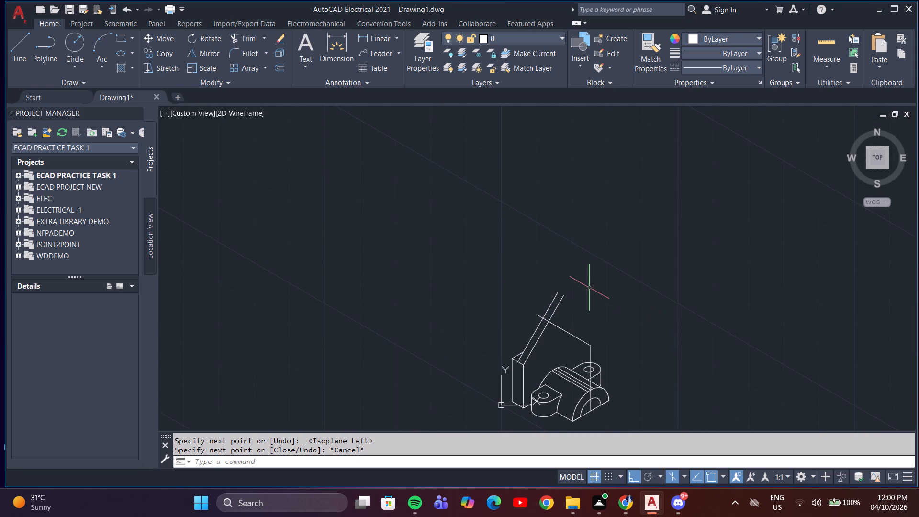
pyautogui.press('t')
pyautogui.press('r')
pyautogui.press('Return')
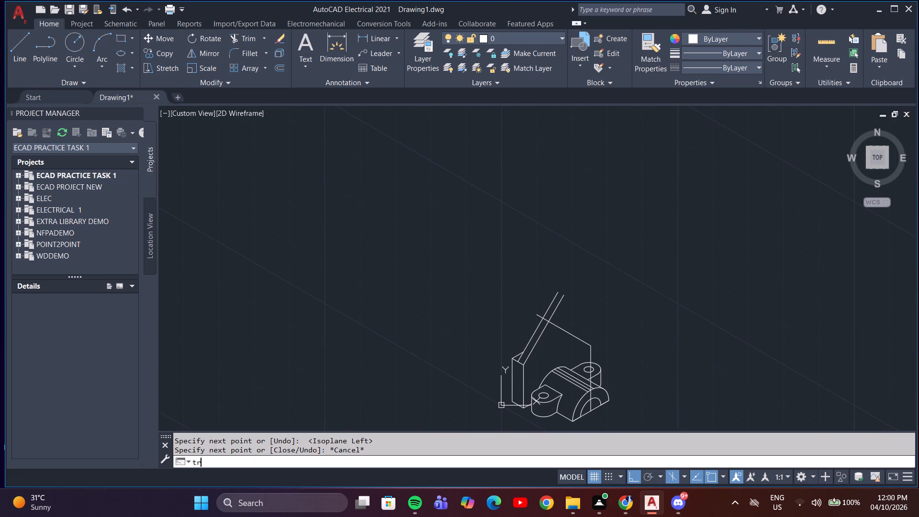
pyautogui.moveTo(565, 306); pyautogui.dragTo(543, 294)
pyautogui.scroll(-2, 570, 298)
pyautogui.moveTo(585, 298); pyautogui.dragTo(576, 281, button='middle')
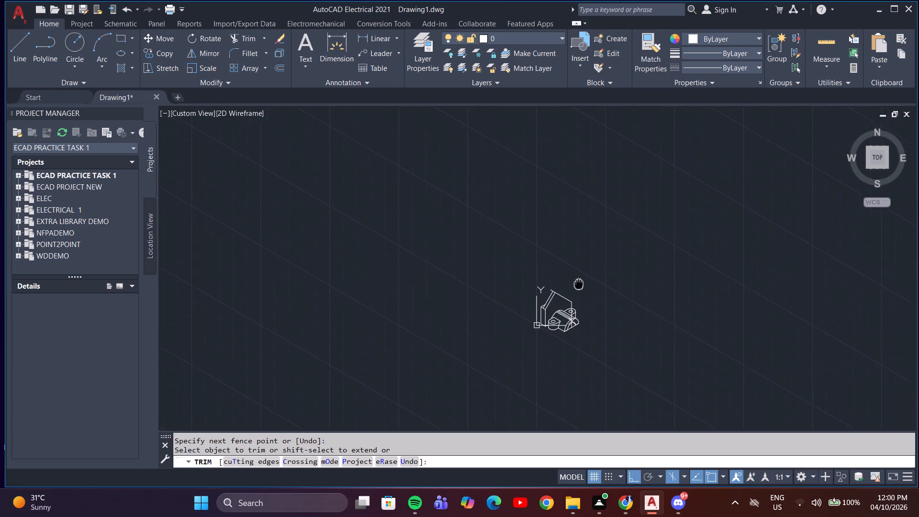
pyautogui.moveTo(576, 281); pyautogui.dragTo(568, 281, button='middle')
pyautogui.scroll(6, 550, 280)
pyautogui.moveTo(565, 292); pyautogui.dragTo(541, 177, button='middle')
pyautogui.scroll(-2, 547, 191)
pyautogui.moveTo(580, 243); pyautogui.dragTo(501, 192, button='middle')
pyautogui.scroll(-1, 663, 276)
pyautogui.moveTo(700, 290); pyautogui.dragTo(689, 287, button='middle')
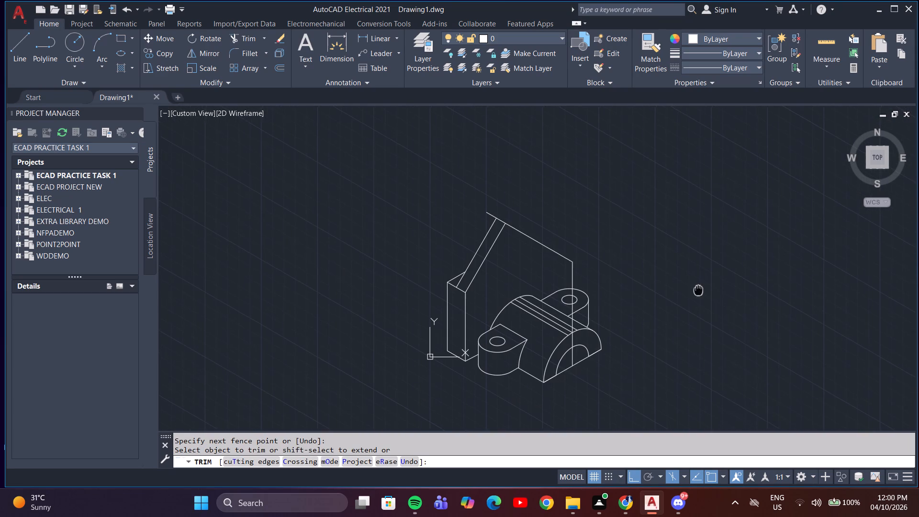
pyautogui.moveTo(689, 287); pyautogui.dragTo(568, 270, button='middle')
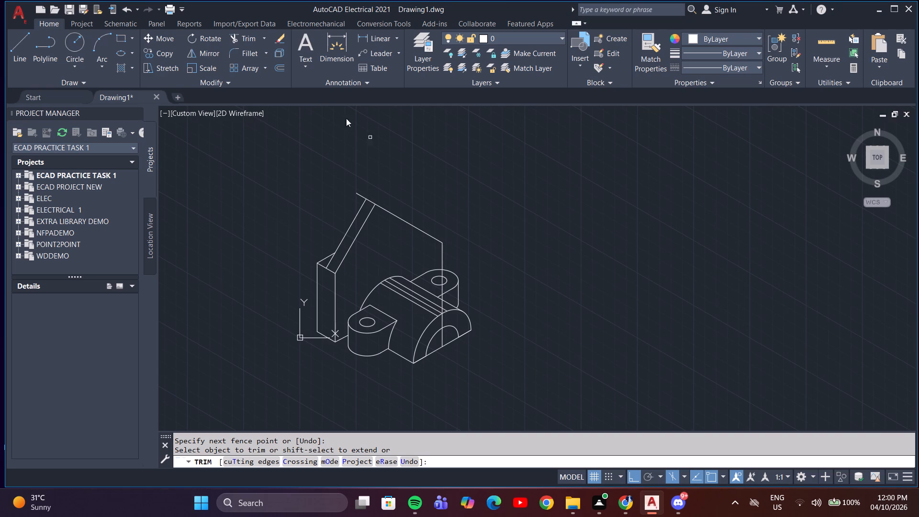
pyautogui.press('Escape')
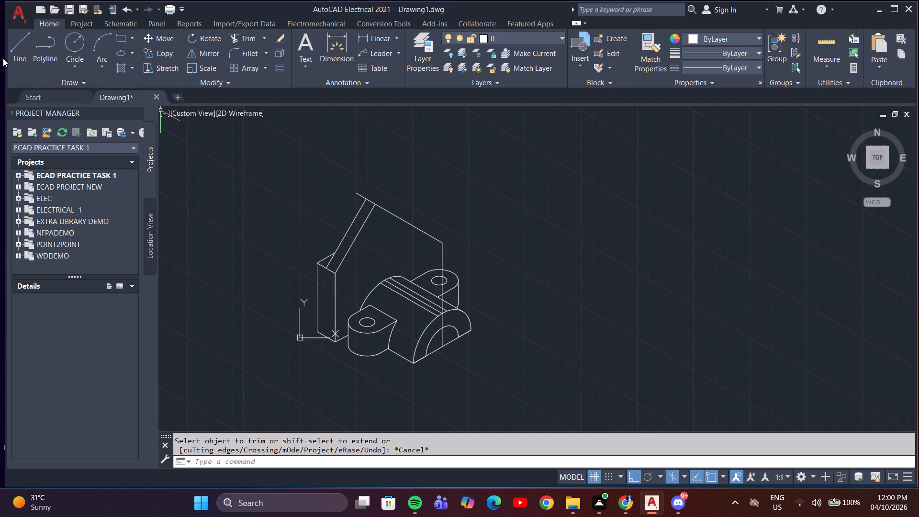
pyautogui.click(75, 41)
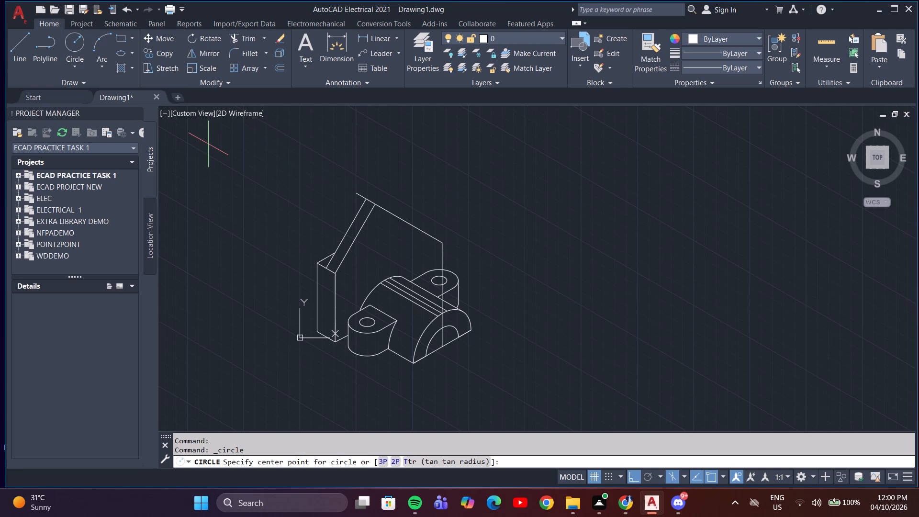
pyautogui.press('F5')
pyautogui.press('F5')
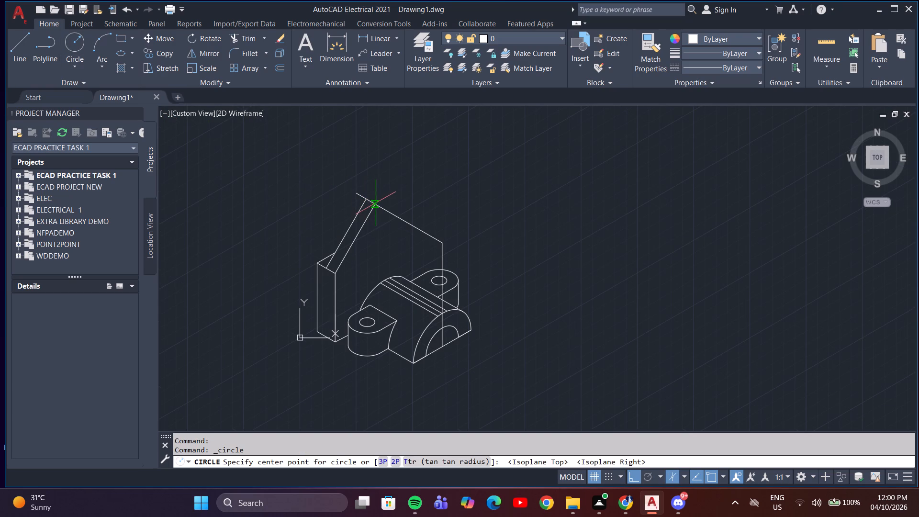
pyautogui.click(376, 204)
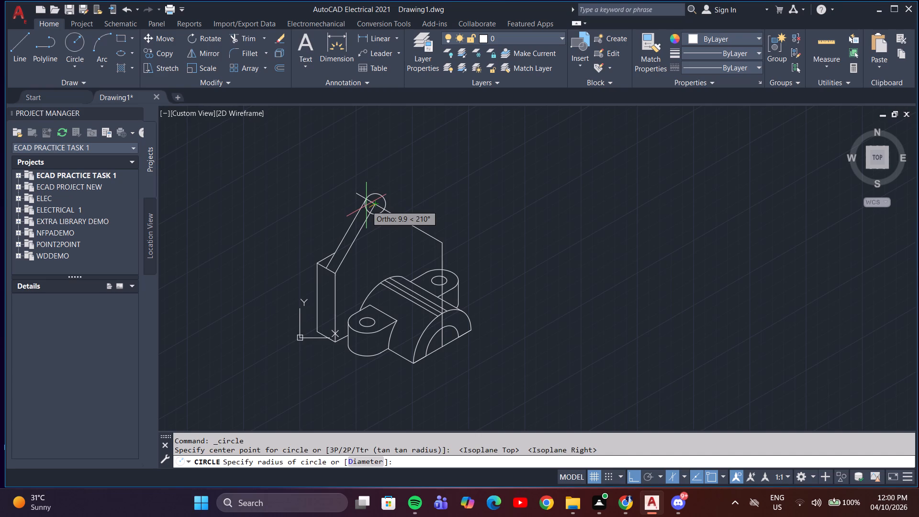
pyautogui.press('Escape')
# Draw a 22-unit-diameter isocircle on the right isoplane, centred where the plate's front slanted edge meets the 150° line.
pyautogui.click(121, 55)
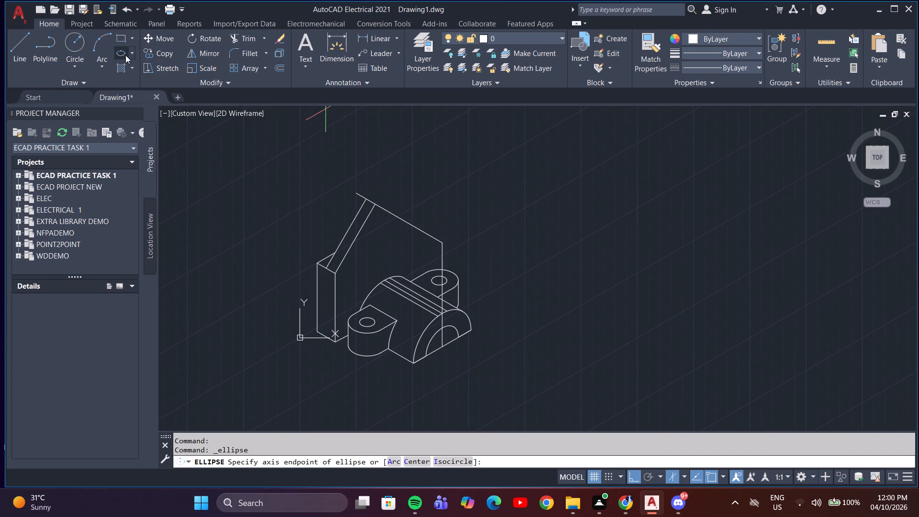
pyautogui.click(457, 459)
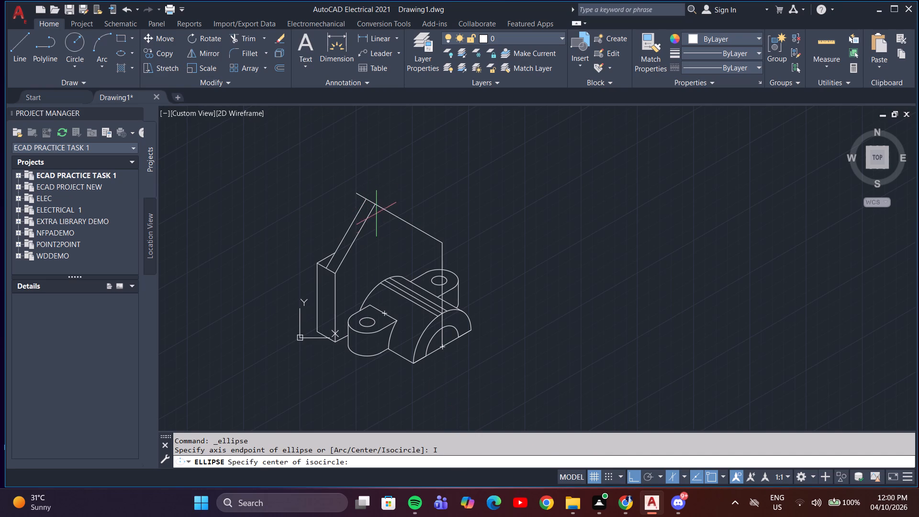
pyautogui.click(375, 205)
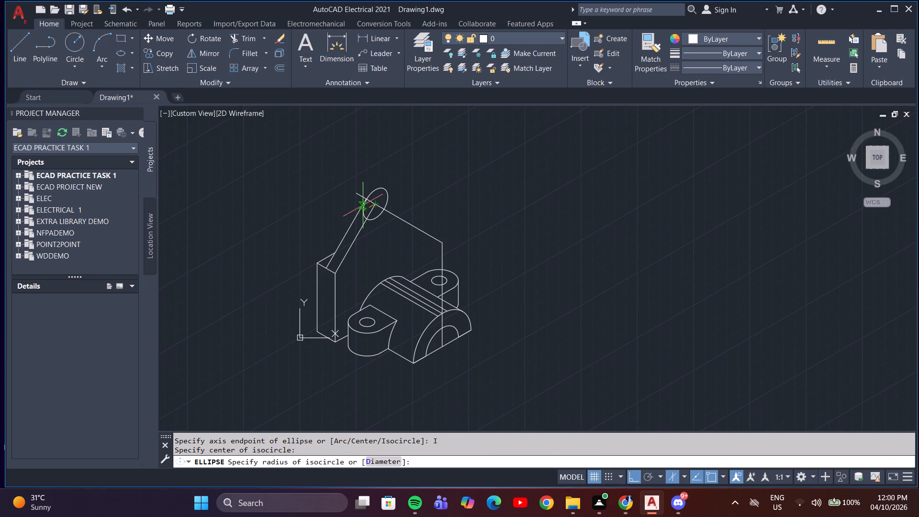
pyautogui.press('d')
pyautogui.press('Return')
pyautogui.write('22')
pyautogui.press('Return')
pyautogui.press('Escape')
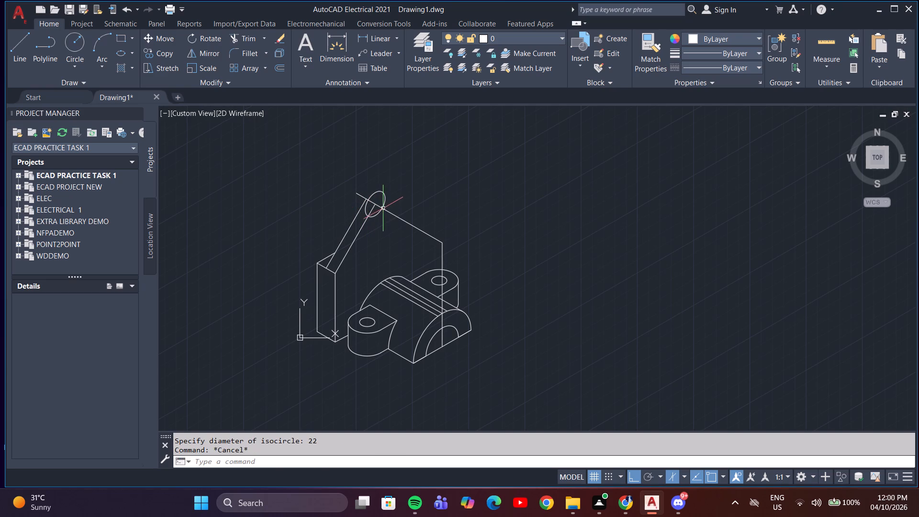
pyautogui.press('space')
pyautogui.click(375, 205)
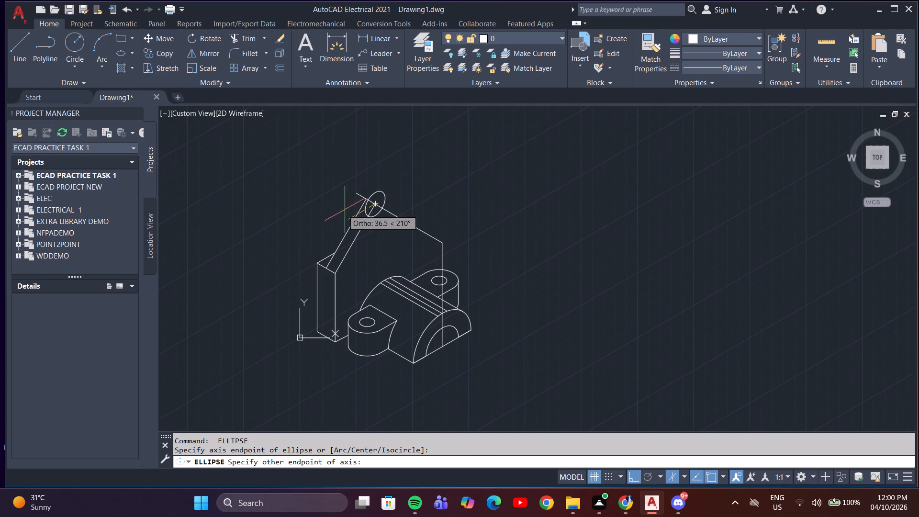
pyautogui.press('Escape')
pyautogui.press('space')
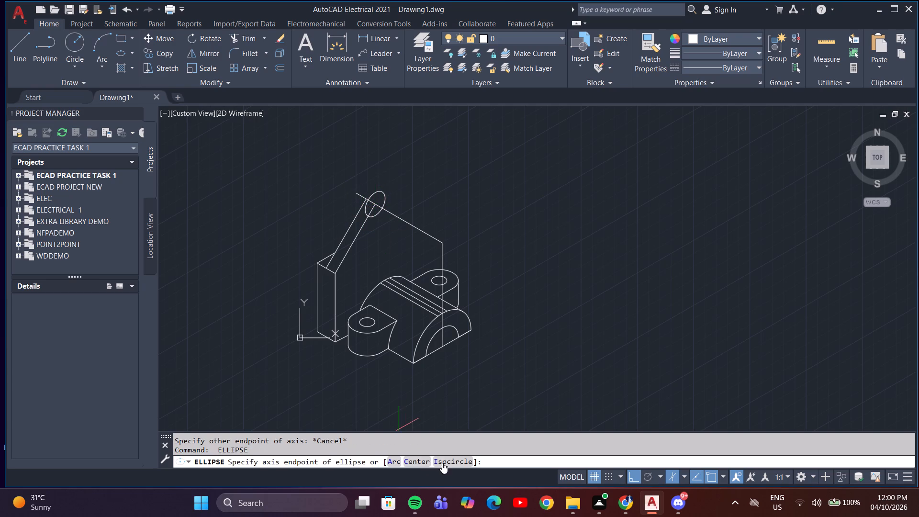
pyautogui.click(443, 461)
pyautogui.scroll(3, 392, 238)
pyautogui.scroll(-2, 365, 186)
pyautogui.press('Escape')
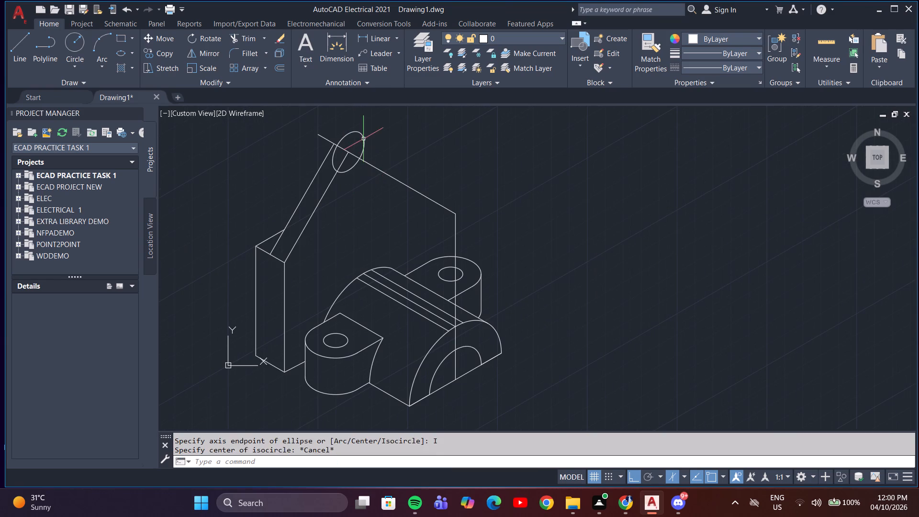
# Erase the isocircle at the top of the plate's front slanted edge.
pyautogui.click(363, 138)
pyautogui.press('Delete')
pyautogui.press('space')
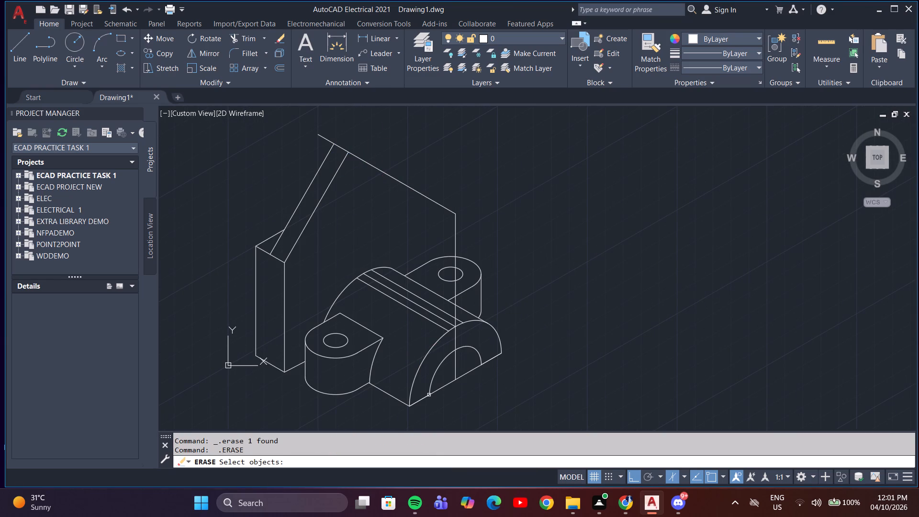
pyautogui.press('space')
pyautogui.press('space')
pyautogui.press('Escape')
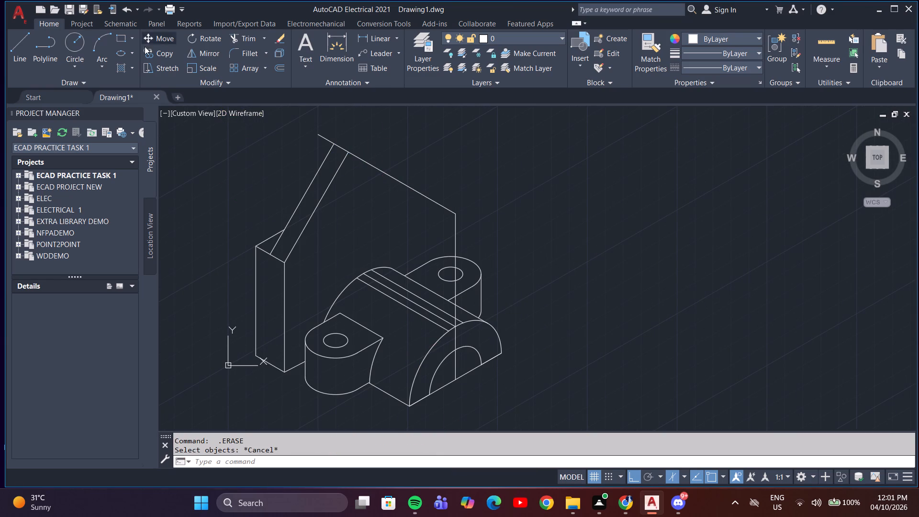
# Draw an isocircle of diameter 22 on the right isoplane, centred at the top end of the plate's front slanted edge.
pyautogui.click(127, 51)
pyautogui.click(464, 455)
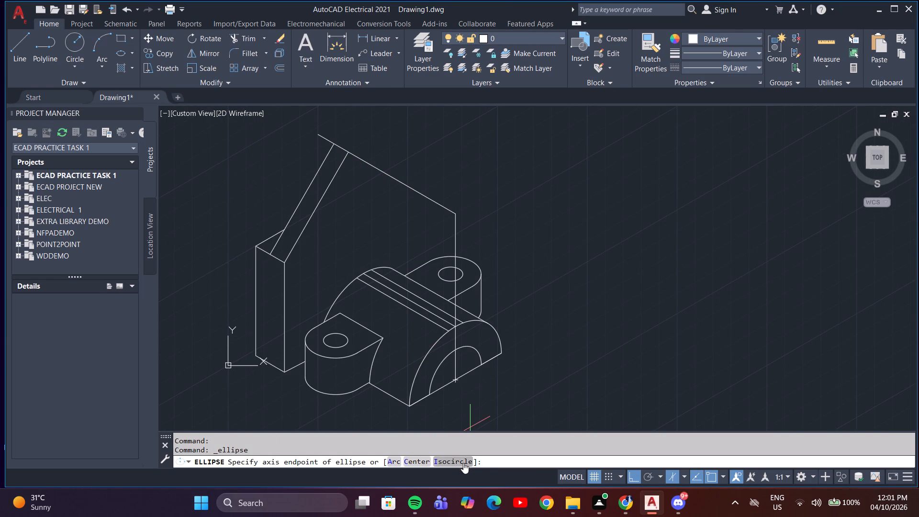
pyautogui.click(465, 464)
pyautogui.click(348, 153)
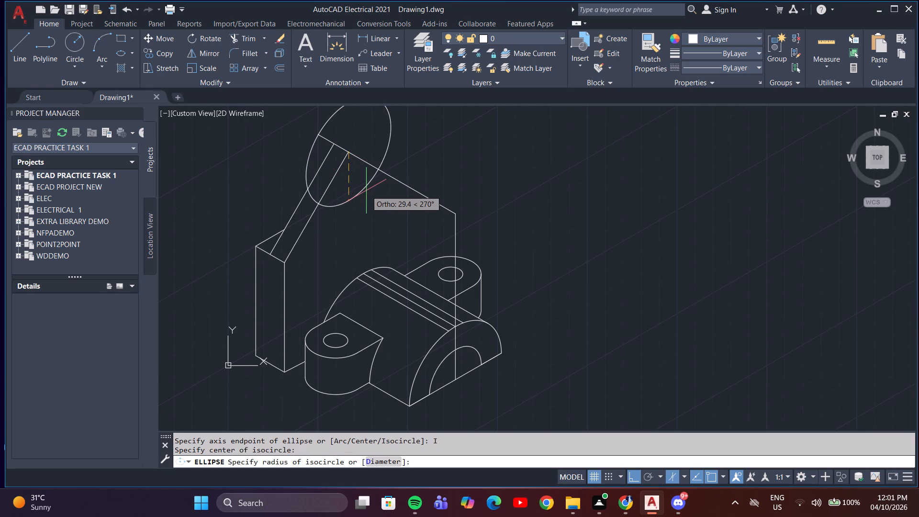
pyautogui.press('d')
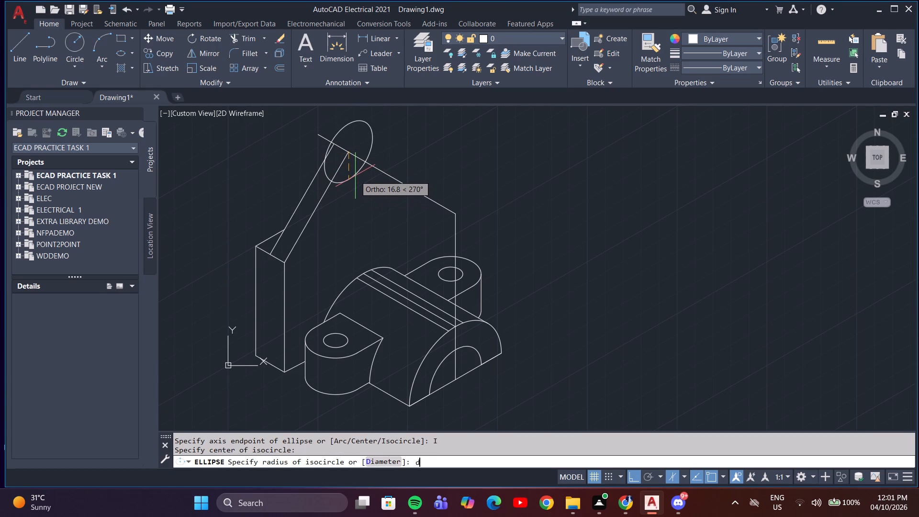
pyautogui.press('Return')
pyautogui.write('22')
pyautogui.press('Return')
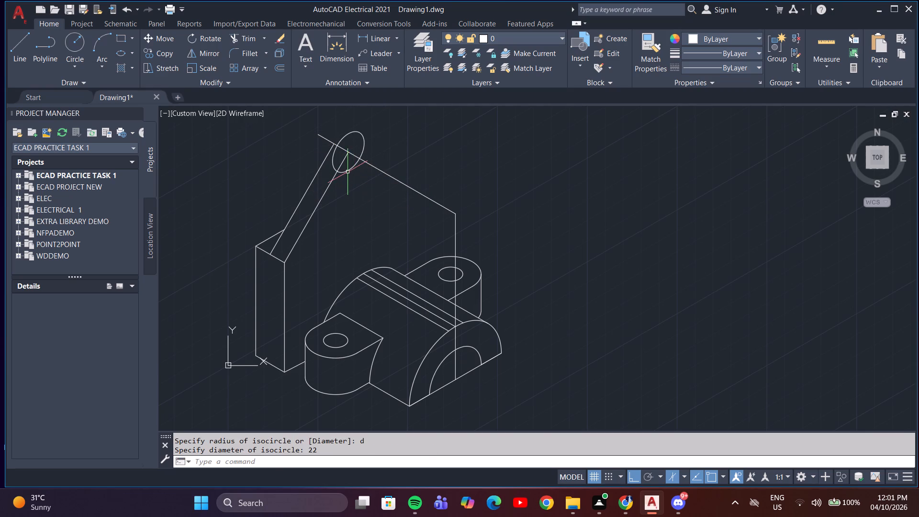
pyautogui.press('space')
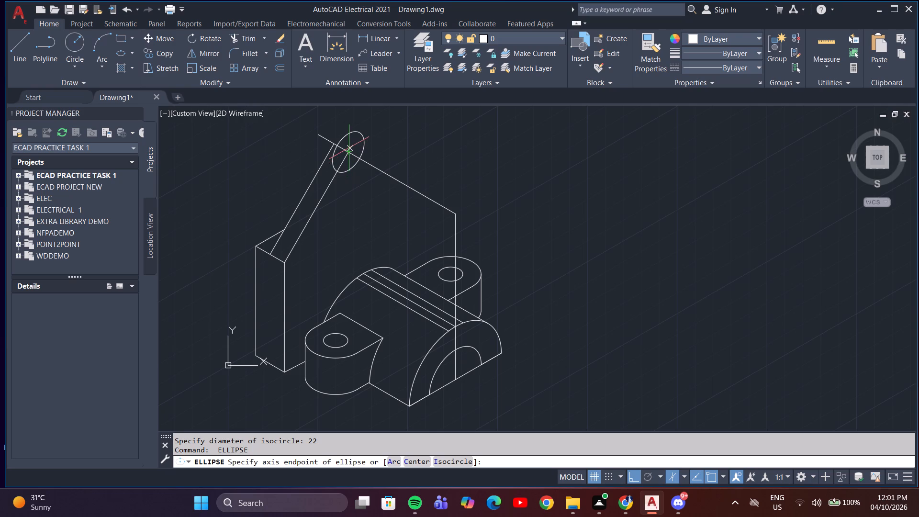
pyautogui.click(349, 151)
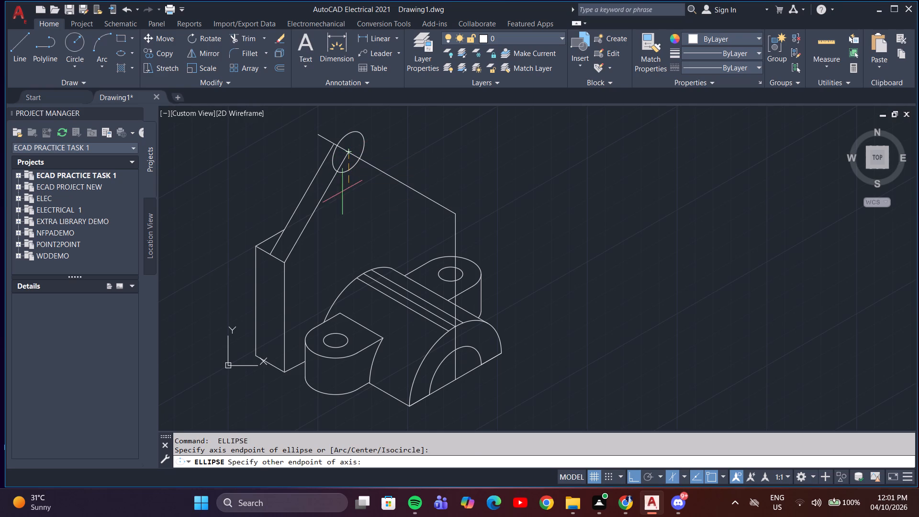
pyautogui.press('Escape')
# Draw a concentric isocircle of diameter 44 around the 22-unit isocircle at the top of the plate's front slanted edge.
pyautogui.press('space')
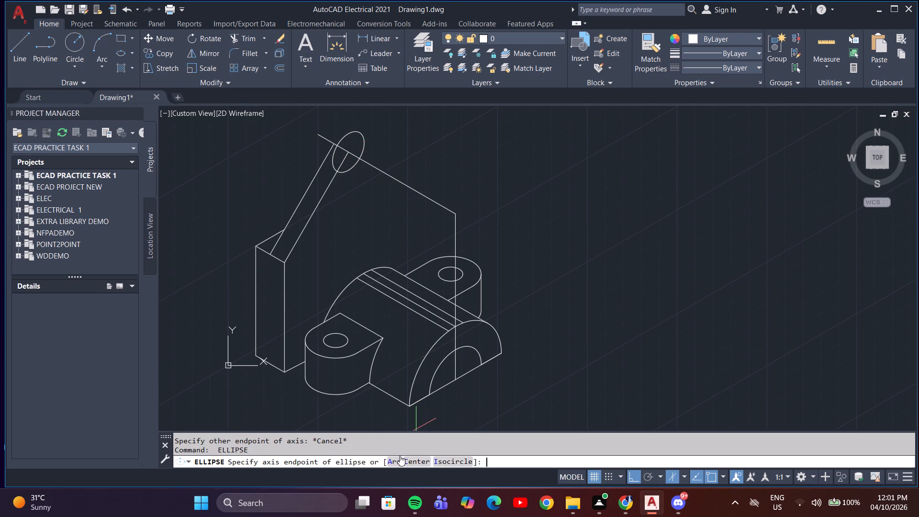
pyautogui.click(438, 458)
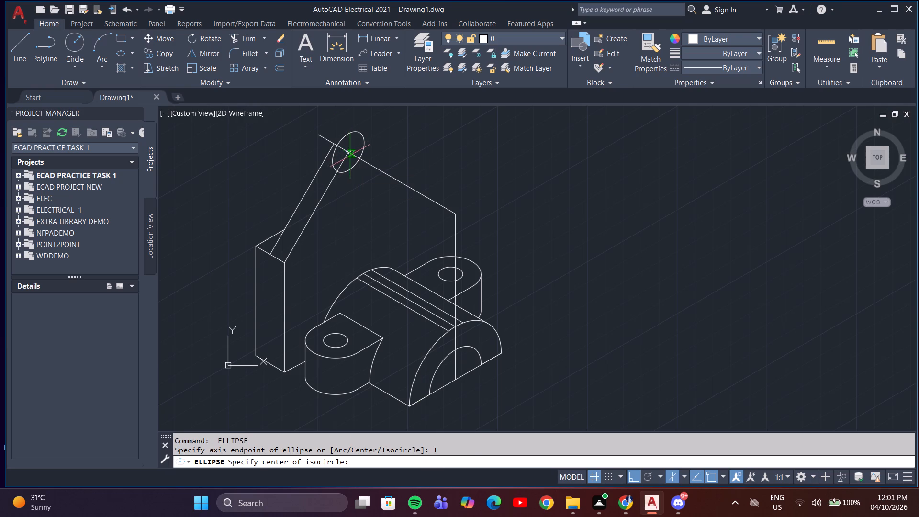
pyautogui.click(347, 153)
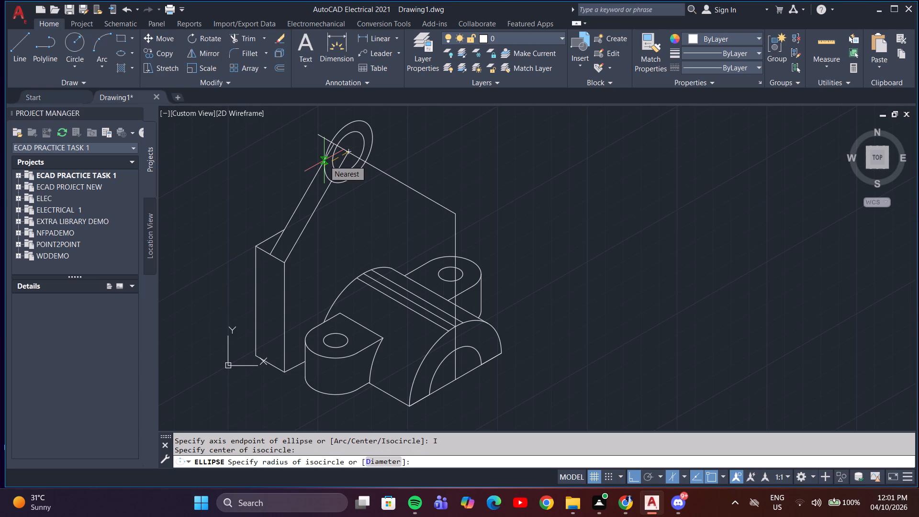
pyautogui.press('d')
pyautogui.press('Return')
pyautogui.write('44')
pyautogui.press('Return')
# Copy both isocircles 10 units at 330° along the 150° line on the left isoplane, using their common centre as base point.
pyautogui.scroll(-1, 348, 169)
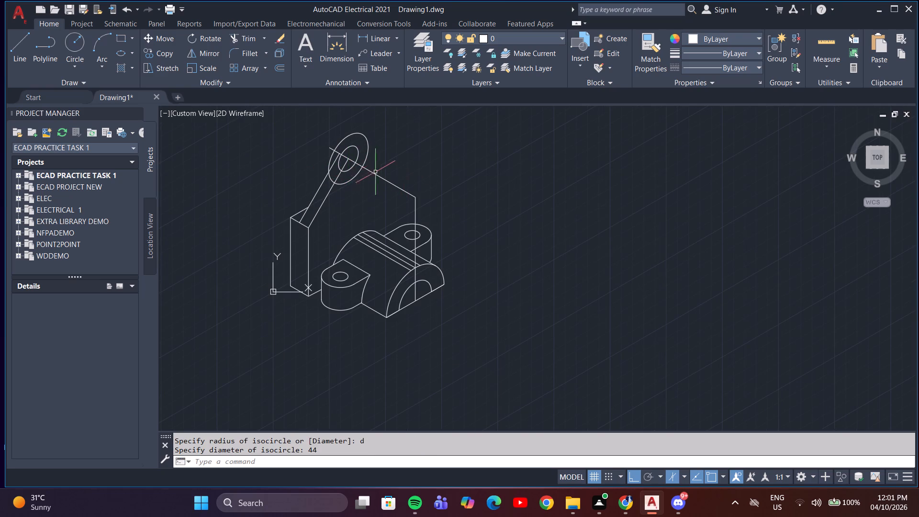
pyautogui.scroll(3, 382, 171)
pyautogui.moveTo(387, 169); pyautogui.dragTo(595, 280, button='middle')
pyautogui.scroll(-1, 594, 278)
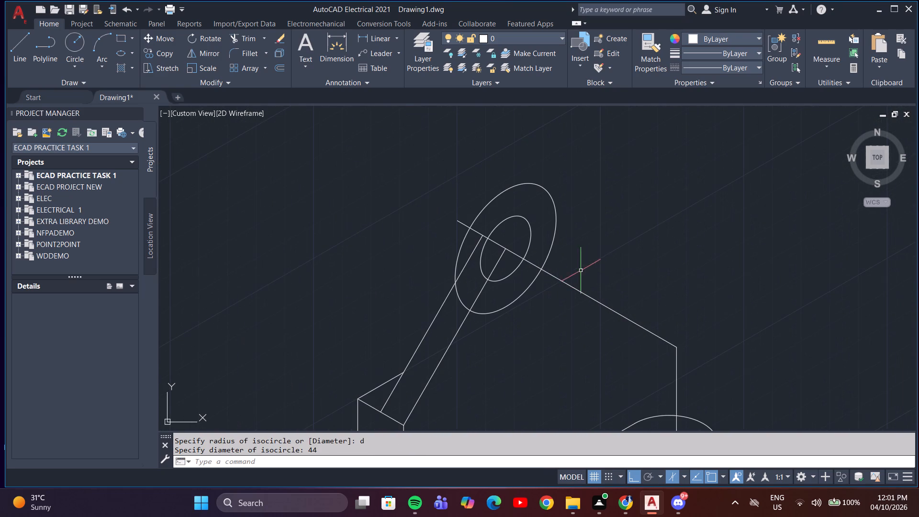
pyautogui.click(467, 271)
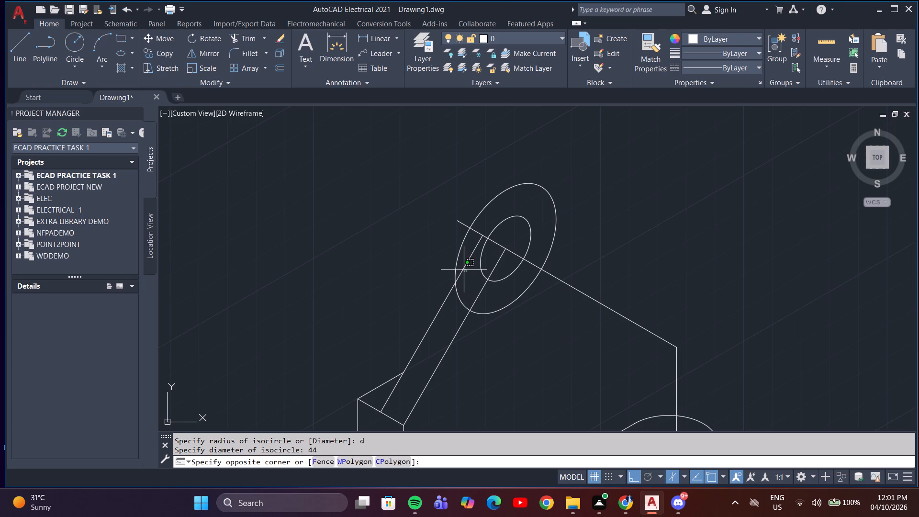
pyautogui.press('Escape')
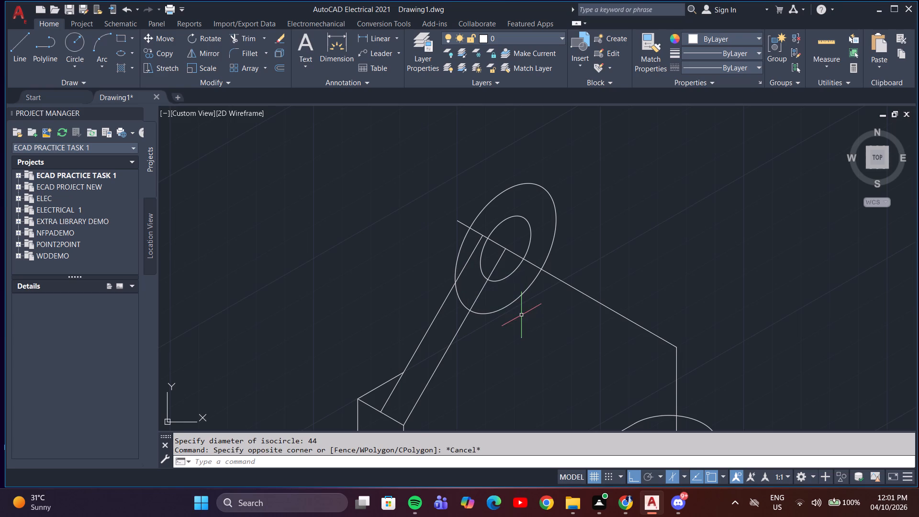
pyautogui.click(508, 274)
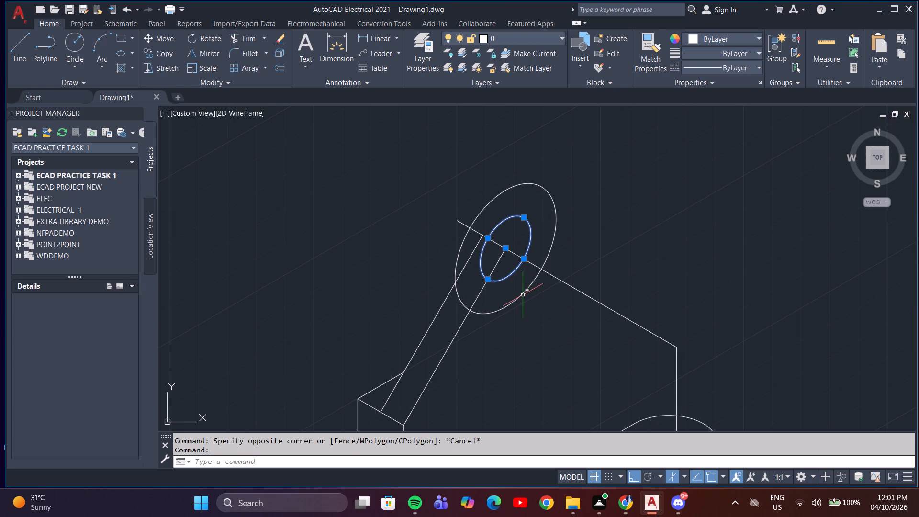
pyautogui.click(523, 296)
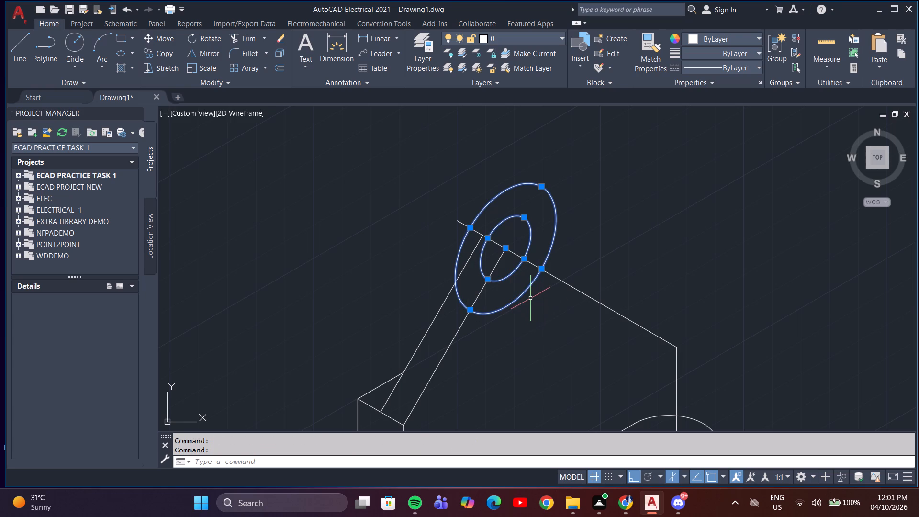
pyautogui.press('c')
pyautogui.press('o')
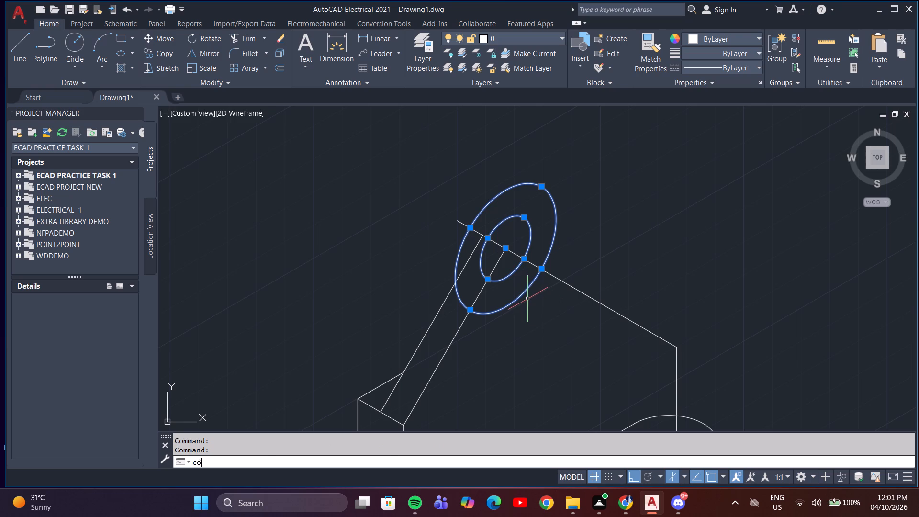
pyautogui.press('Return')
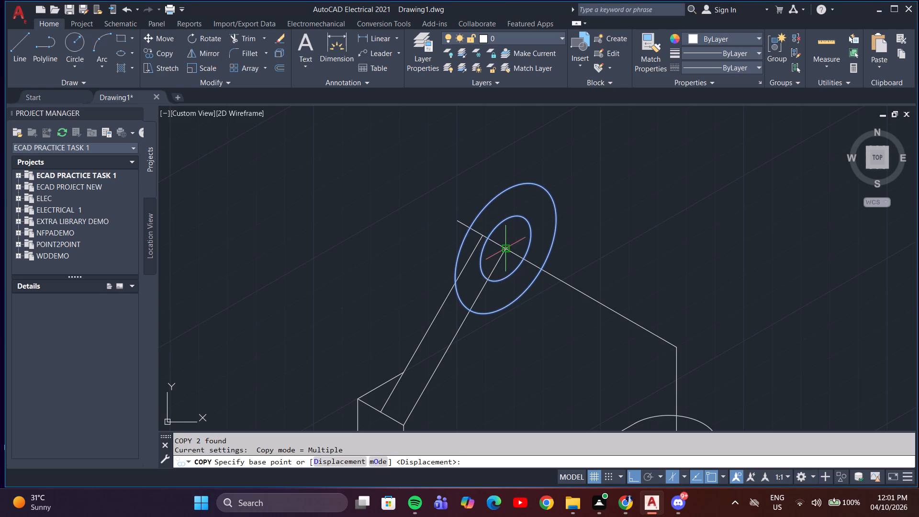
pyautogui.click(504, 248)
pyautogui.press('F5')
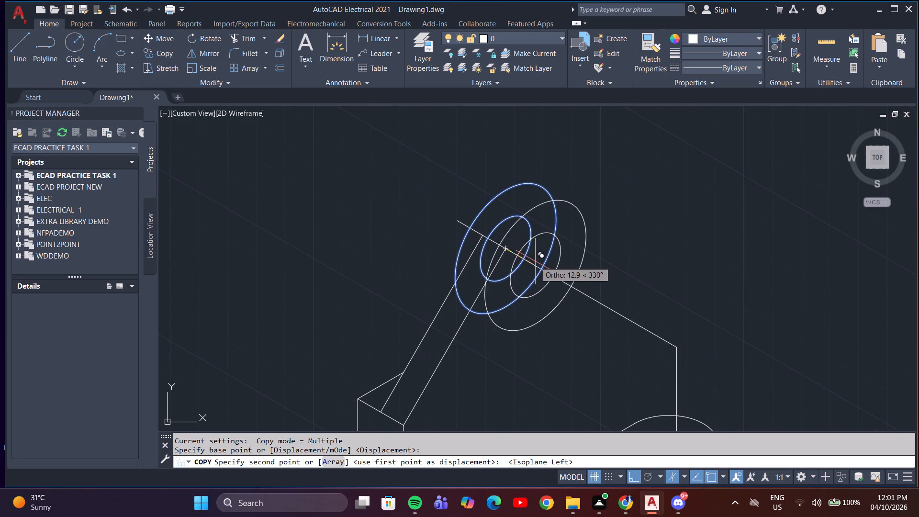
pyautogui.write('10')
pyautogui.press('Return')
pyautogui.press('Escape')
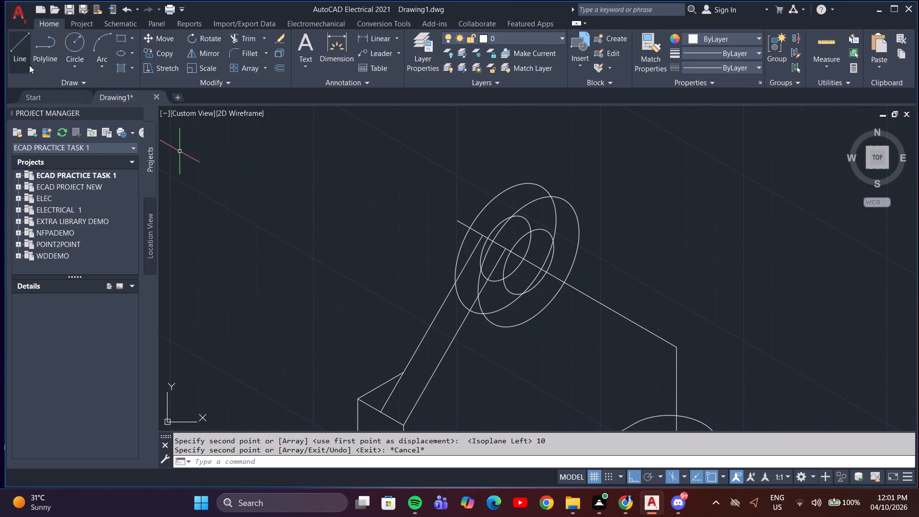
# Trim away the original 22-unit isocircle at the slanted edge's top end and the original 44-unit isocircle's arc inside the copied hole.
pyautogui.write('tr')
pyautogui.press('Return')
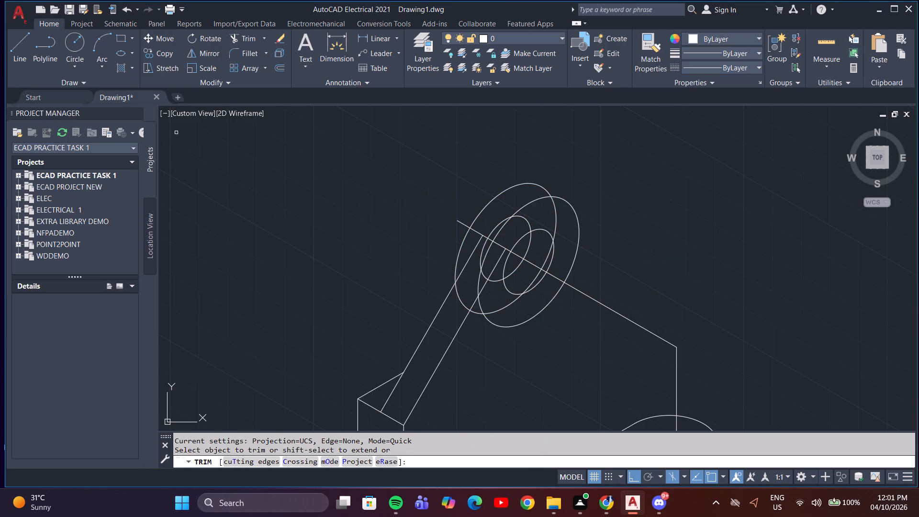
pyautogui.scroll(3, 488, 292)
pyautogui.scroll(-1, 488, 292)
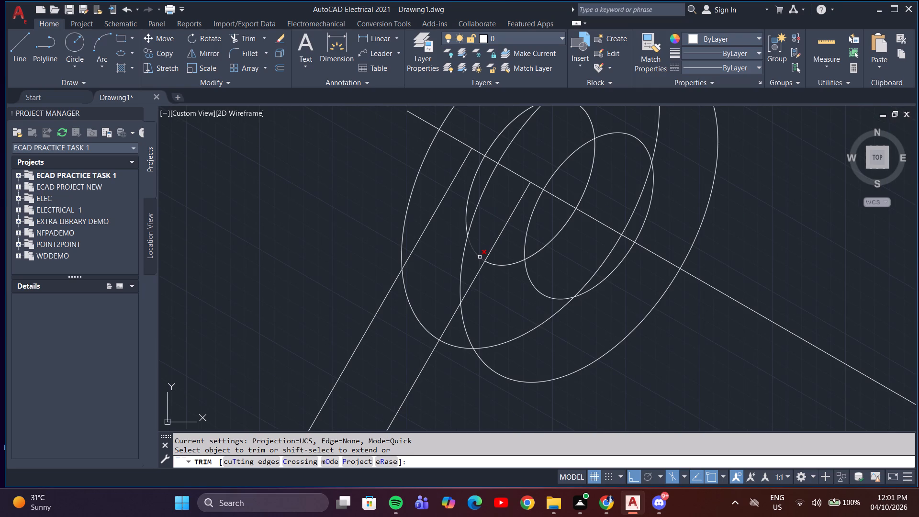
pyautogui.click(502, 262)
pyautogui.click(496, 272)
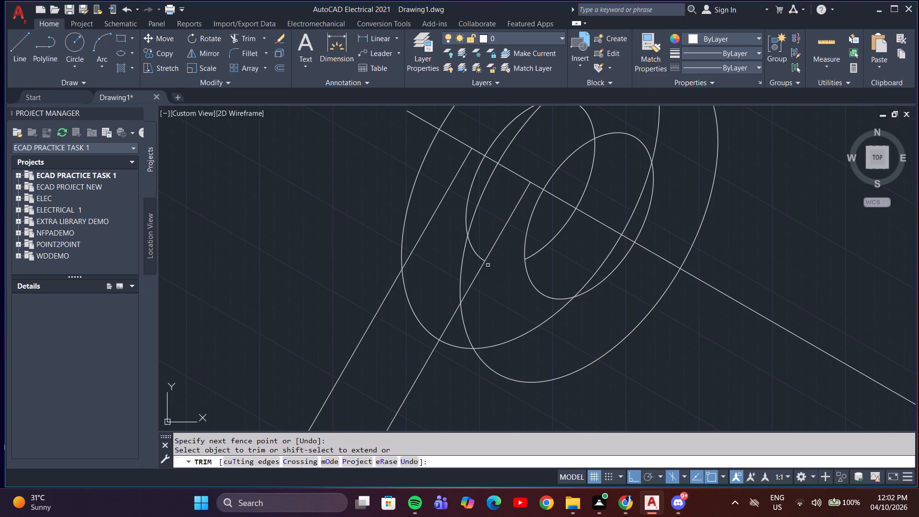
pyautogui.click(481, 250)
pyautogui.click(473, 253)
pyautogui.click(468, 206)
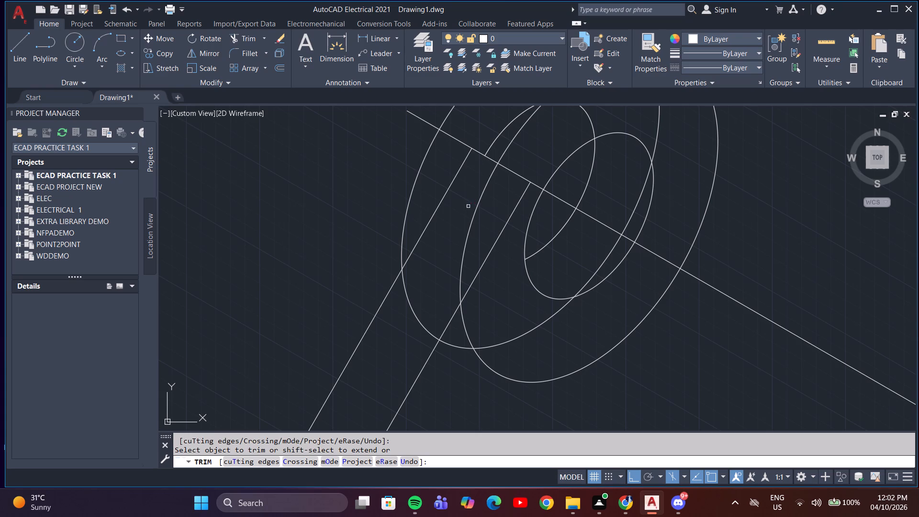
pyautogui.click(493, 141)
pyautogui.click(627, 220)
pyautogui.click(614, 250)
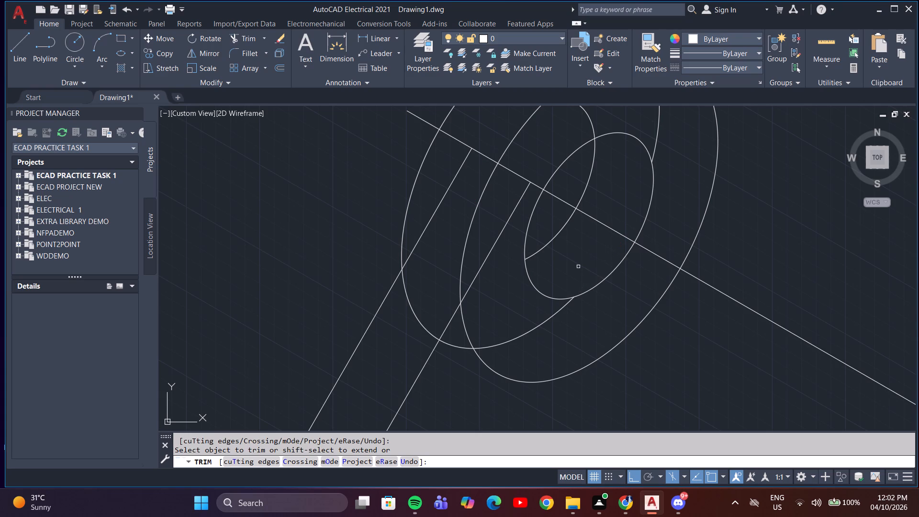
pyautogui.scroll(-2, 563, 236)
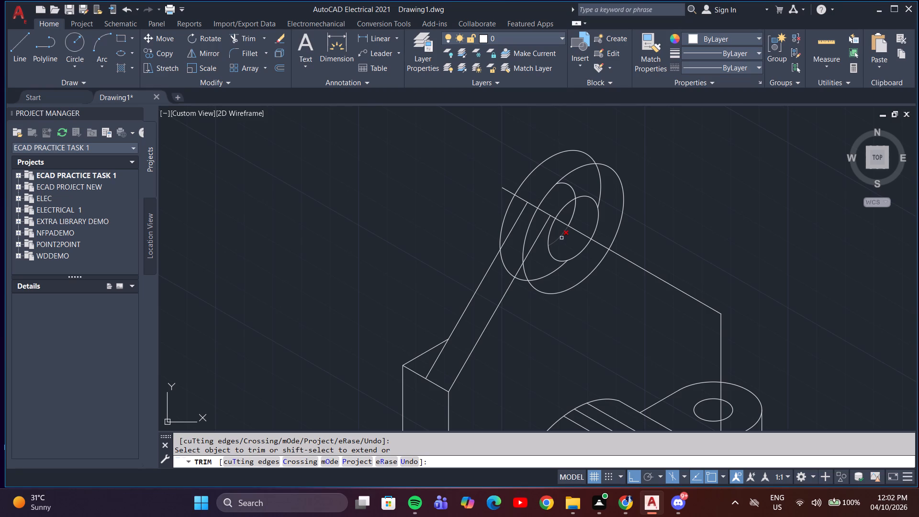
pyautogui.click(561, 237)
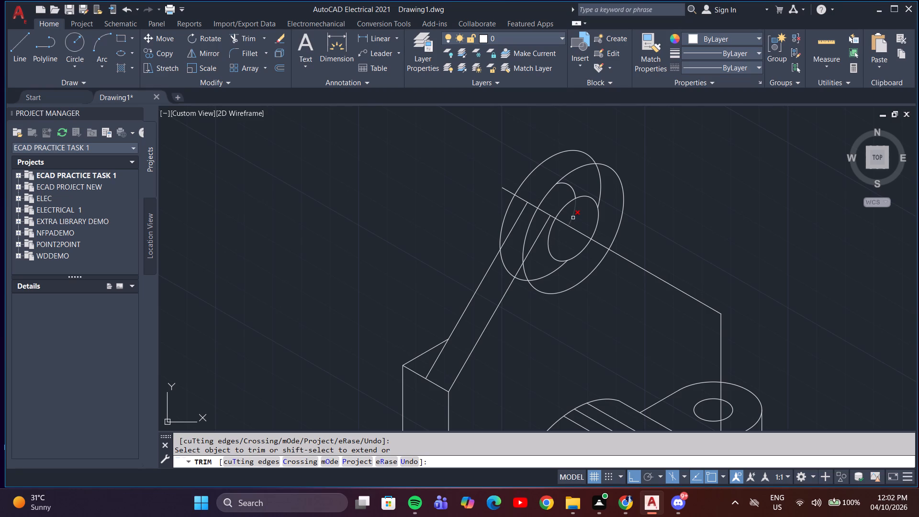
pyautogui.click(573, 218)
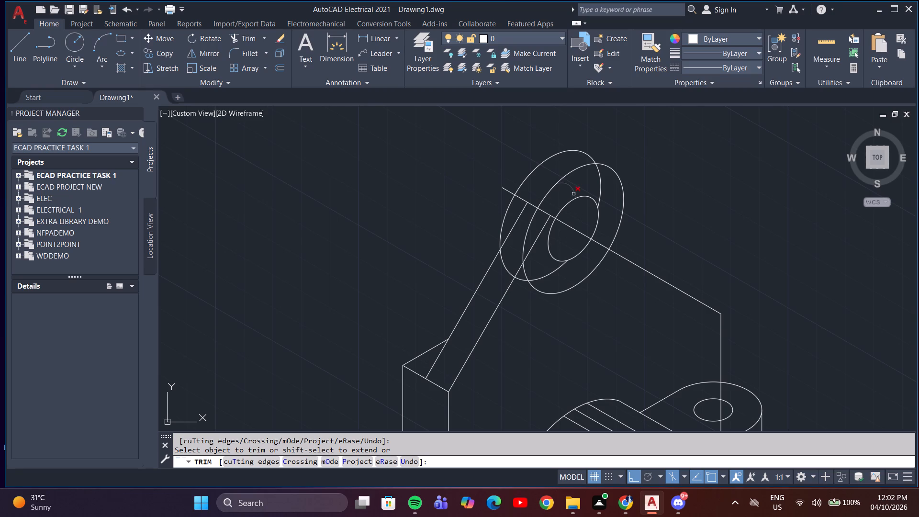
pyautogui.click(573, 194)
# Trim away the remaining arcs of the original 44-unit isocircle and the front slanted edge's segment inside the copied large isocircle.
pyautogui.click(527, 179)
pyautogui.click(507, 212)
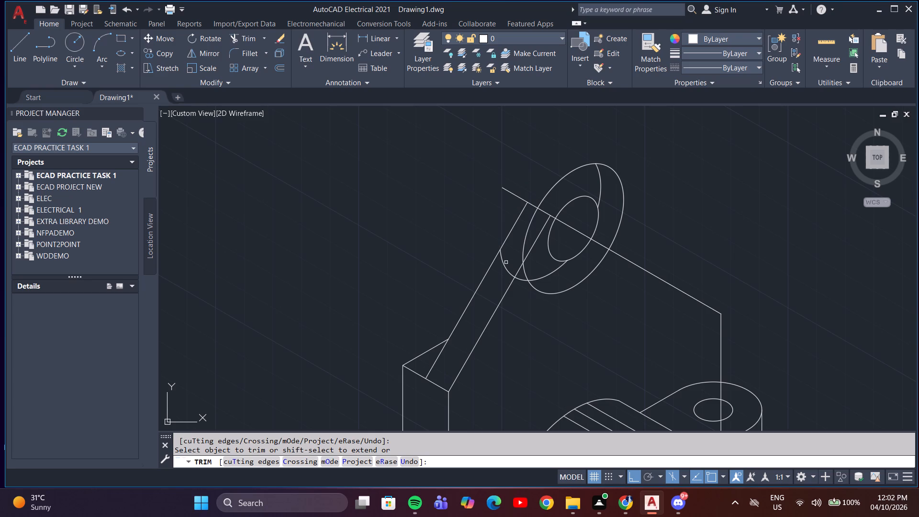
pyautogui.click(501, 262)
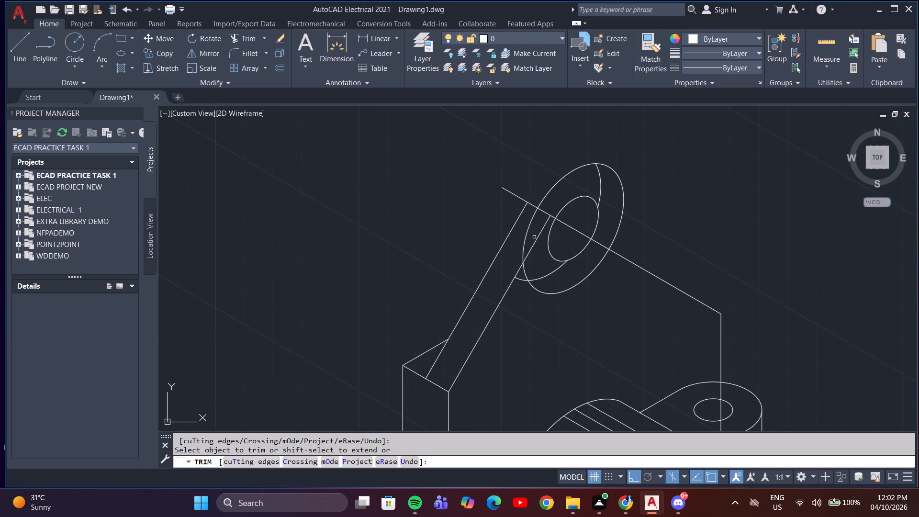
pyautogui.click(539, 232)
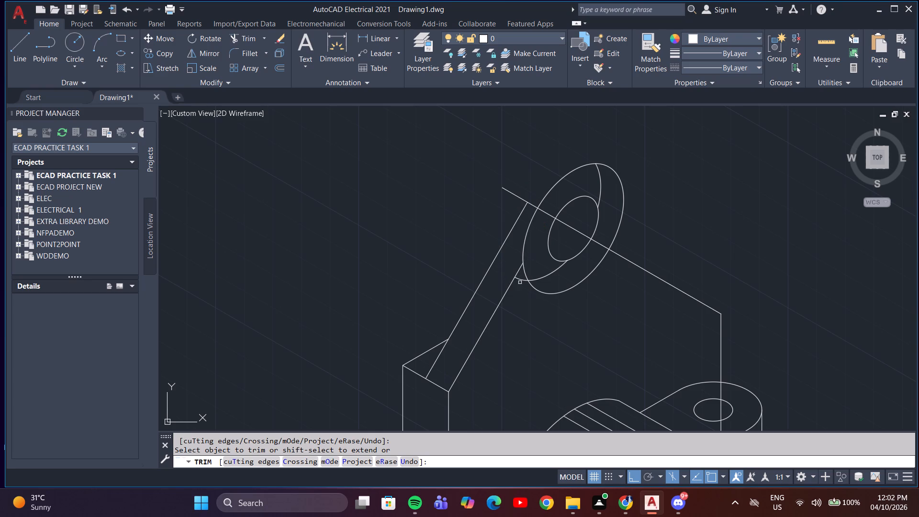
pyautogui.click(520, 280)
pyautogui.click(545, 278)
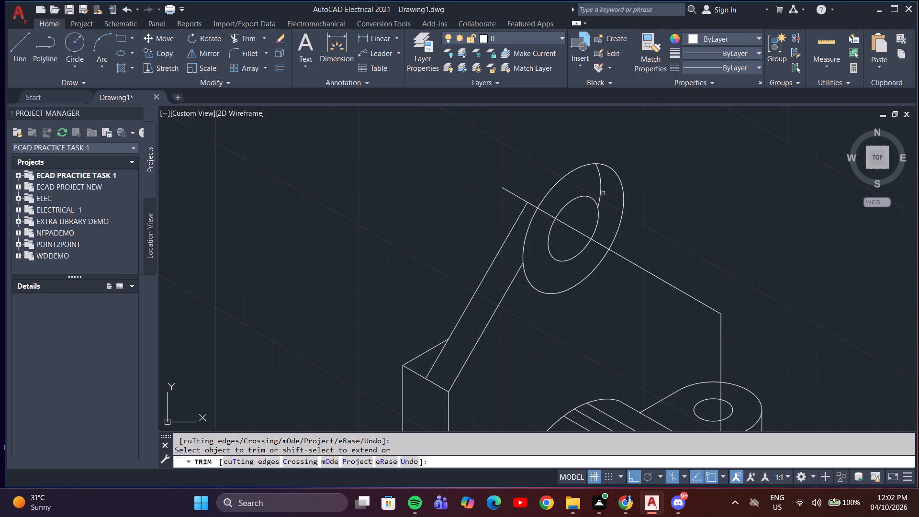
pyautogui.click(601, 190)
pyautogui.press('Escape')
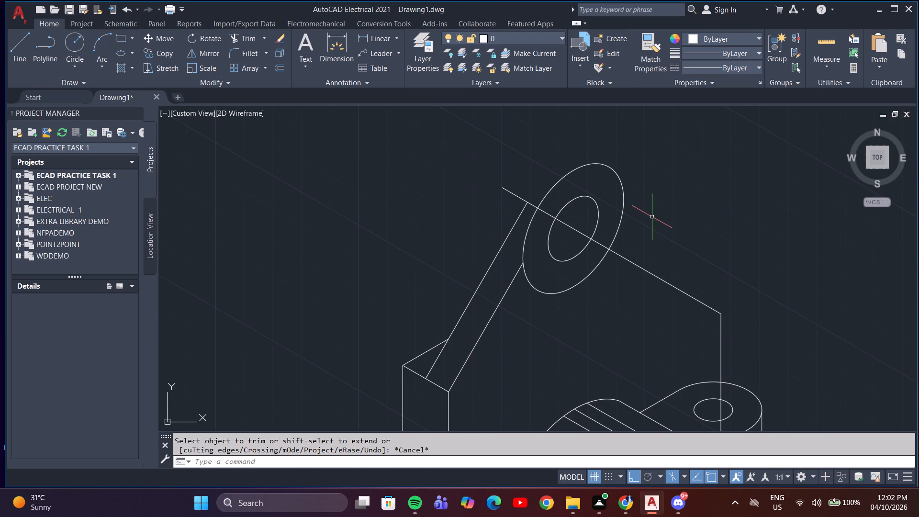
pyautogui.press('Escape')
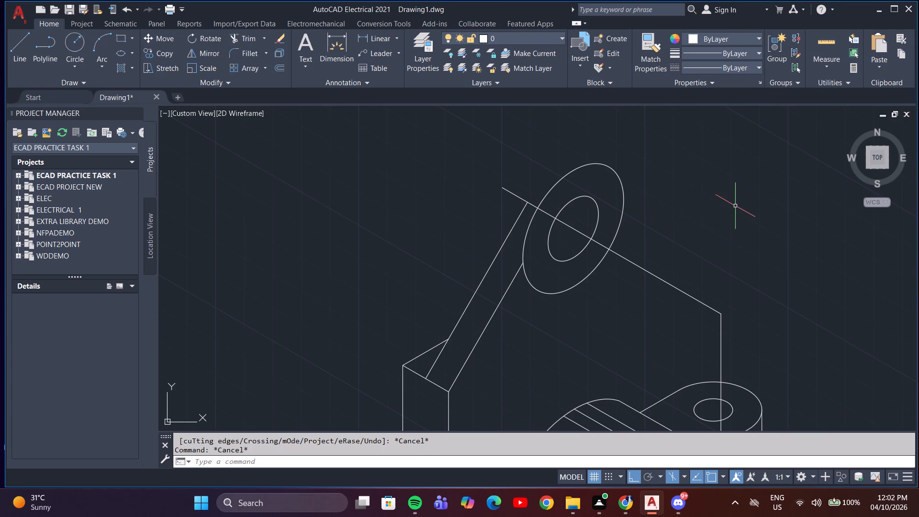
# Trim the 150° construction line from its free end past the rear slanted edge up to the 22-unit isocircle.
pyautogui.write('tr')
pyautogui.press('Return')
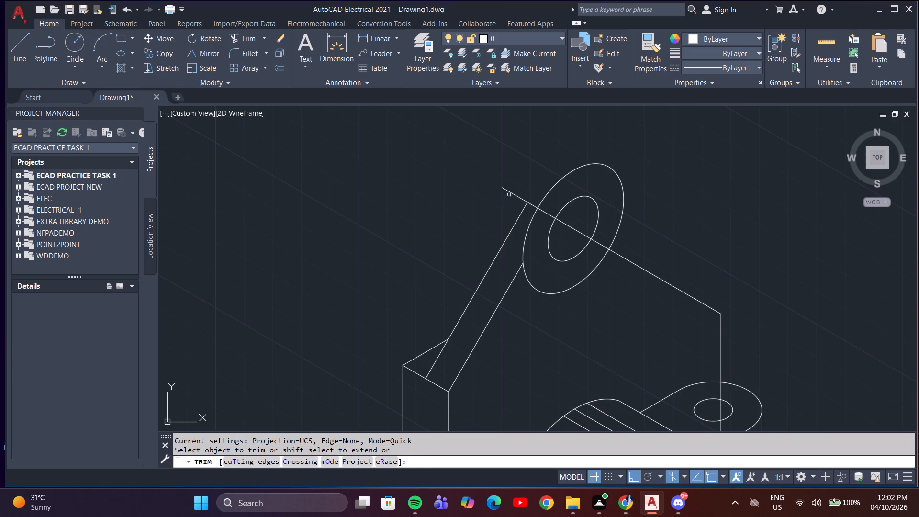
pyautogui.click(512, 191)
pyautogui.click(532, 207)
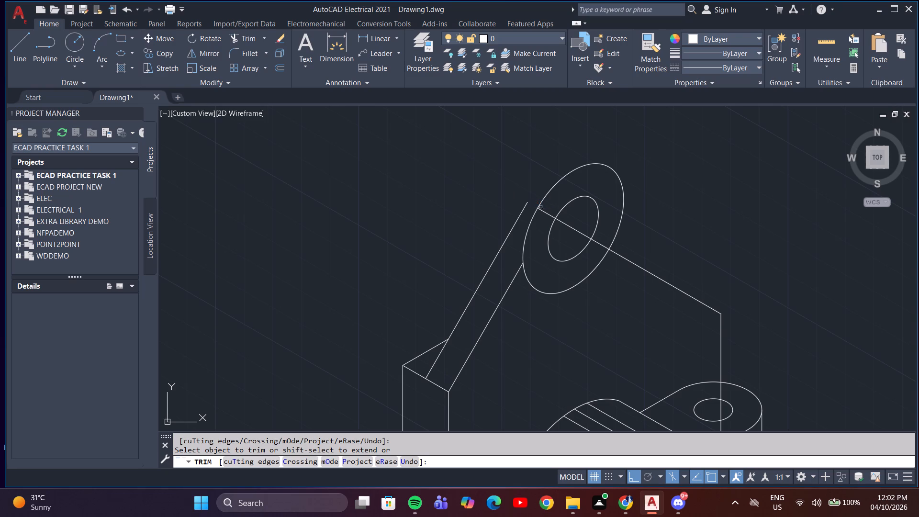
pyautogui.click(546, 211)
pyautogui.press('Escape')
# Copy the 22-unit and 44-unit isocircles 40 units along the 150° direction, using their common centre as base point.
pyautogui.write('co')
pyautogui.press('Return')
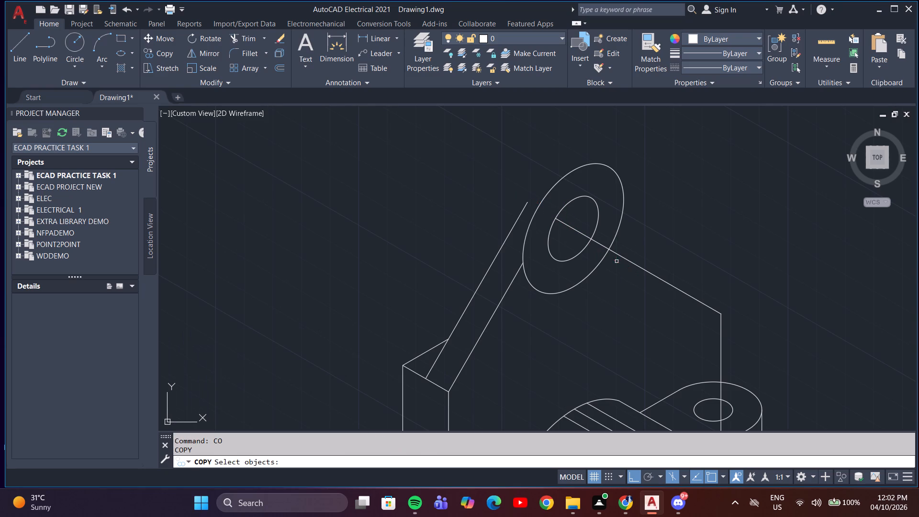
pyautogui.click(613, 172)
pyautogui.click(591, 201)
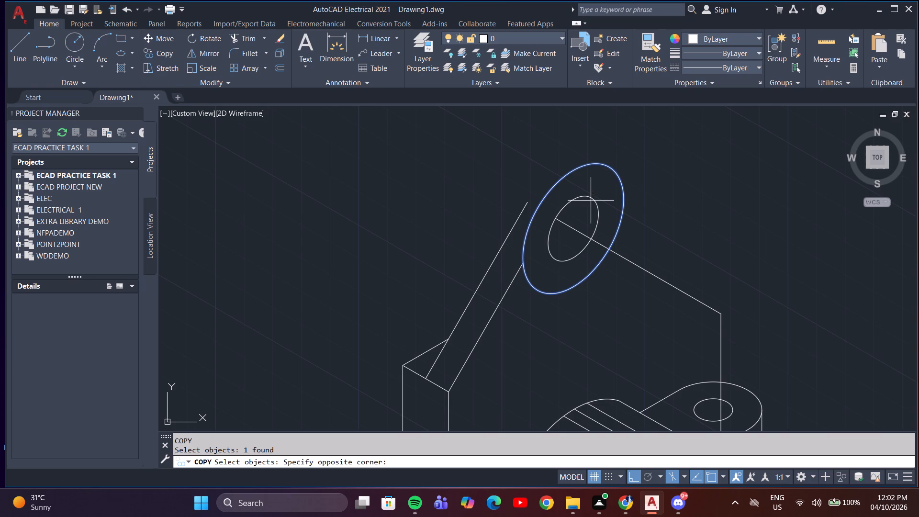
pyautogui.tripleClick(594, 198)
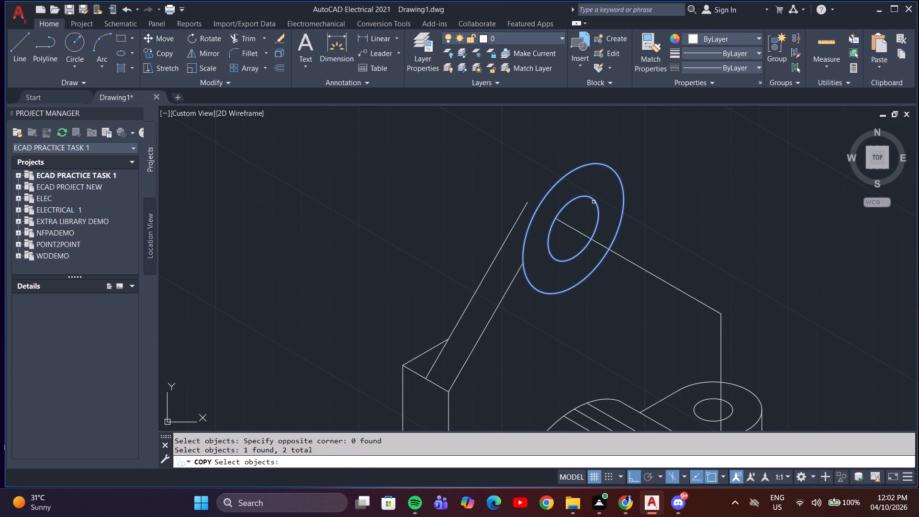
pyautogui.press('Return')
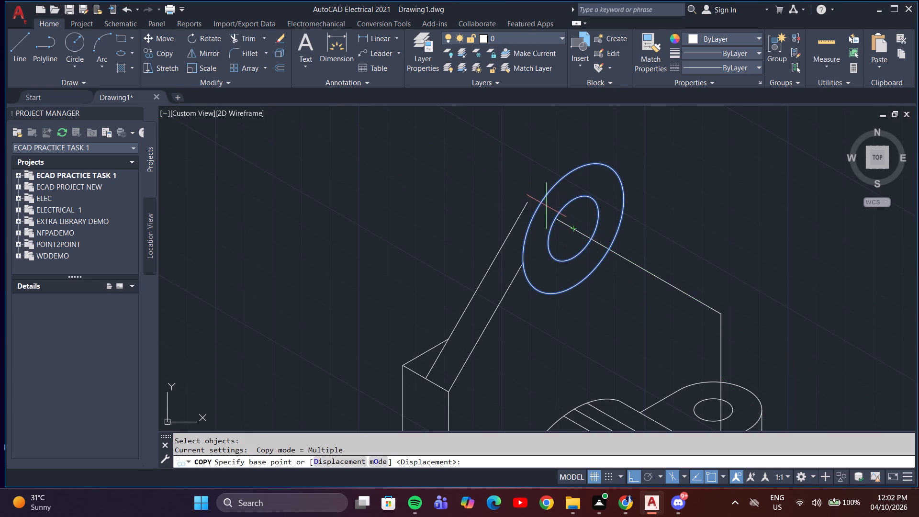
pyautogui.click(574, 228)
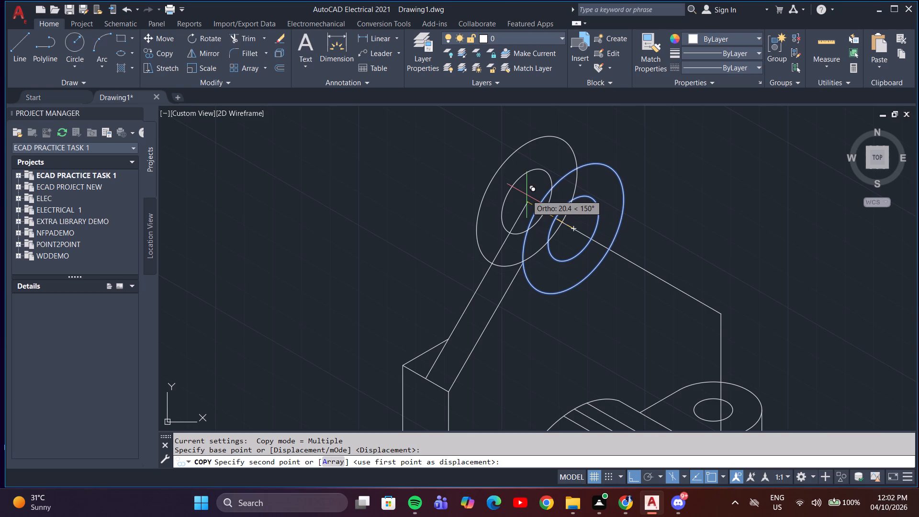
pyautogui.press('4')
pyautogui.press('0')
pyautogui.press('Return')
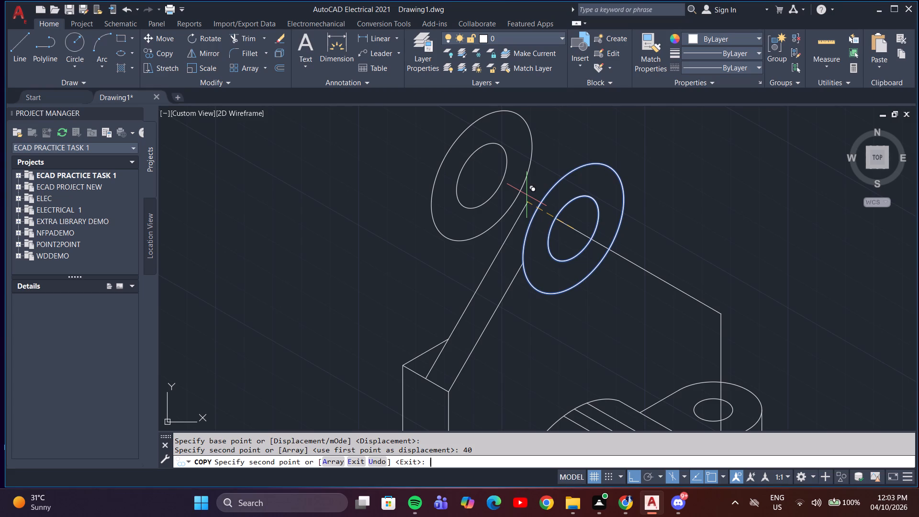
pyautogui.press('Escape')
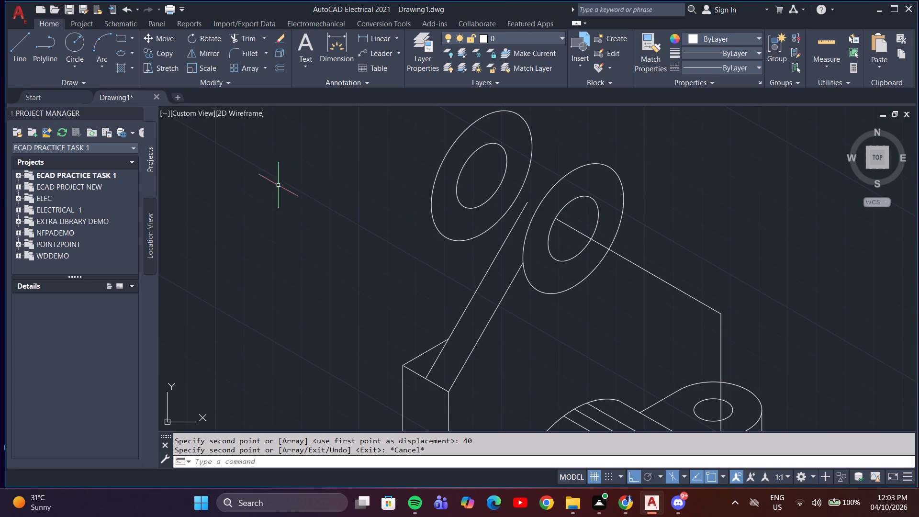
# On the top isoplane, draw the boss's lower side line from the rear large isocircle's lower quadrant to the plate's rear slanted edge.
pyautogui.click(16, 53)
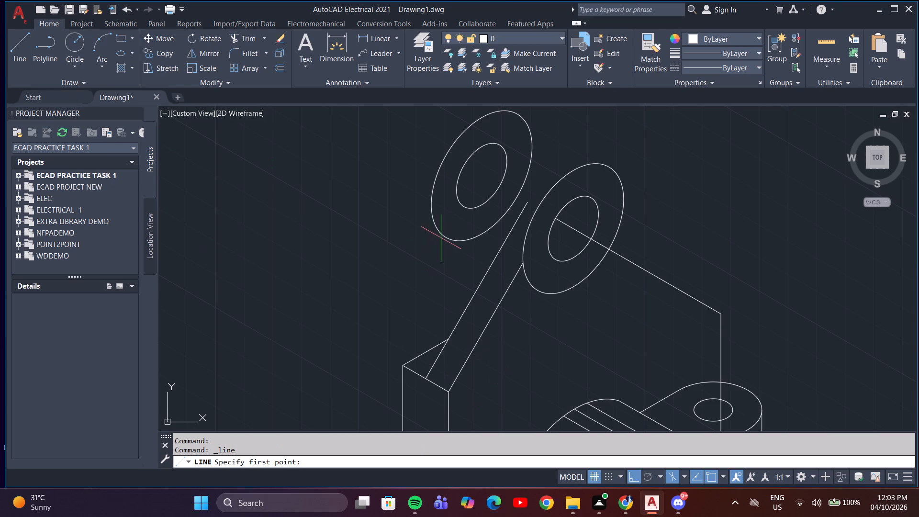
pyautogui.press('F5')
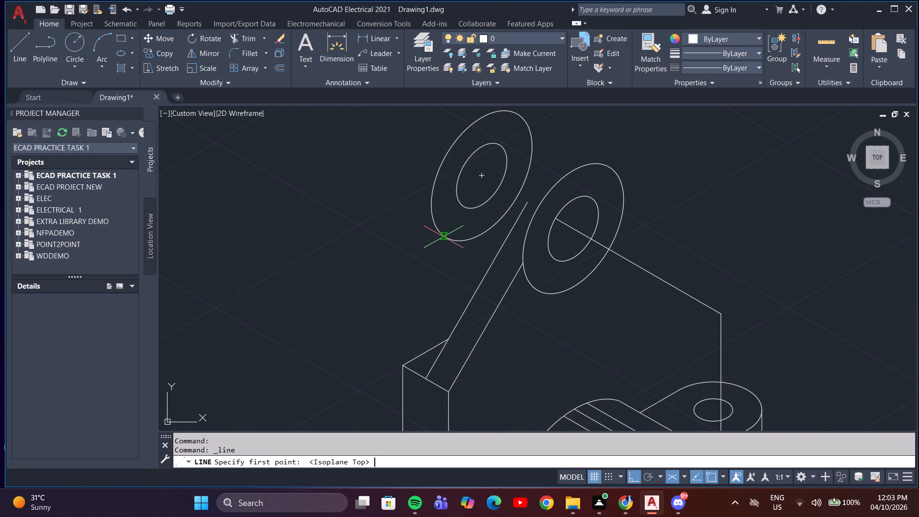
pyautogui.click(445, 237)
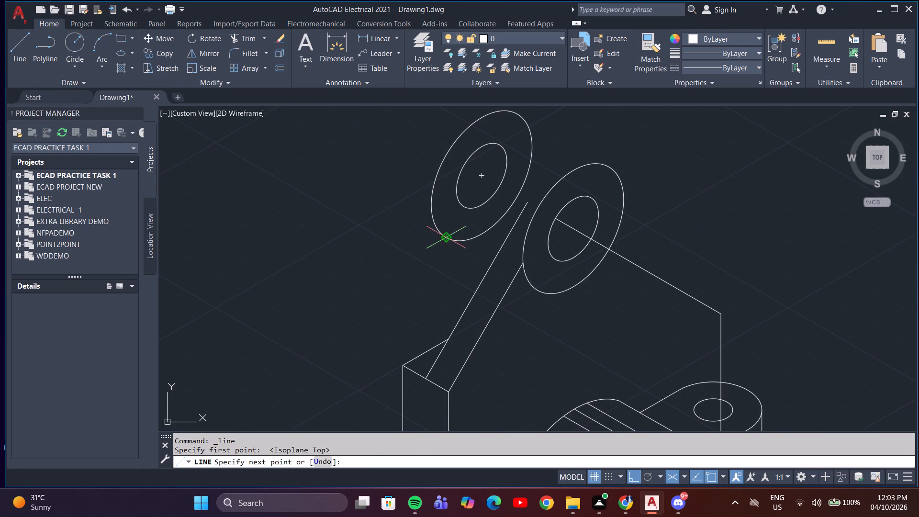
pyautogui.click(493, 266)
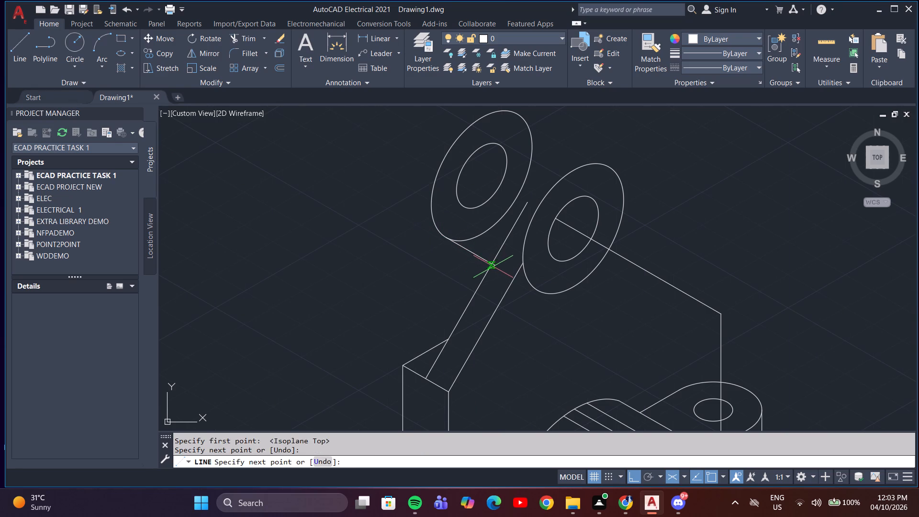
pyautogui.press('Escape')
# Draw the boss's upper side line between the upper quadrants of the rear and front large isocircles.
pyautogui.moveTo(411, 214); pyautogui.dragTo(393, 259, button='middle')
pyautogui.press('space')
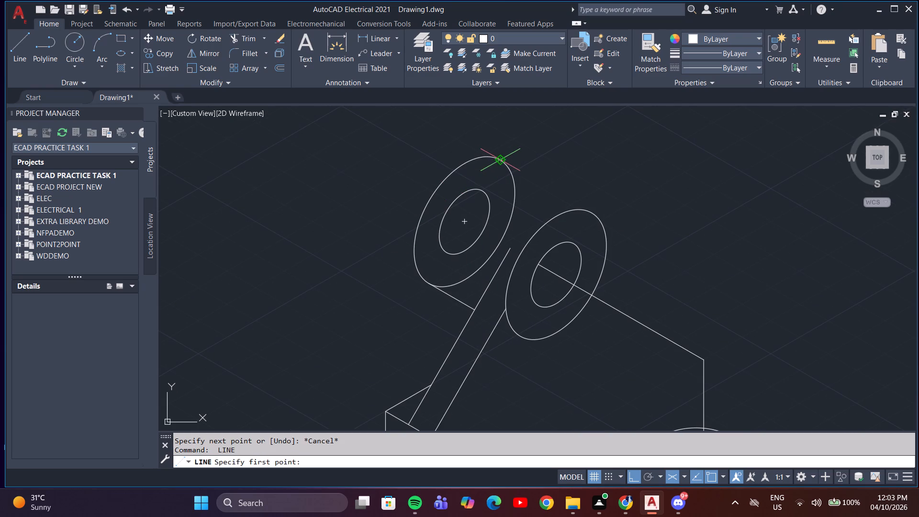
pyautogui.click(501, 159)
pyautogui.click(592, 215)
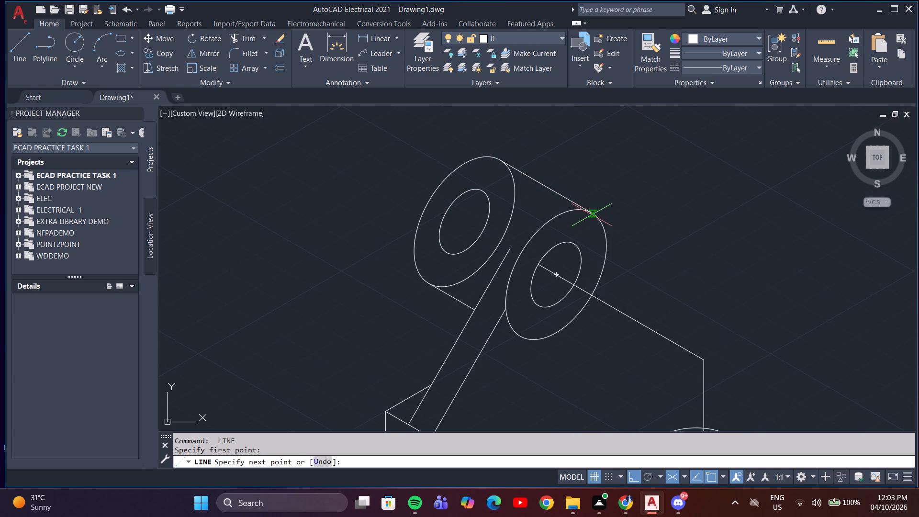
pyautogui.press('Escape')
# On the right isoplane, draw a vertical line from the rear end of the half-cylinder's lowest lengthwise line to just inside the front large isocircle.
pyautogui.moveTo(714, 266); pyautogui.dragTo(656, 168, button='middle')
pyautogui.scroll(-1, 653, 167)
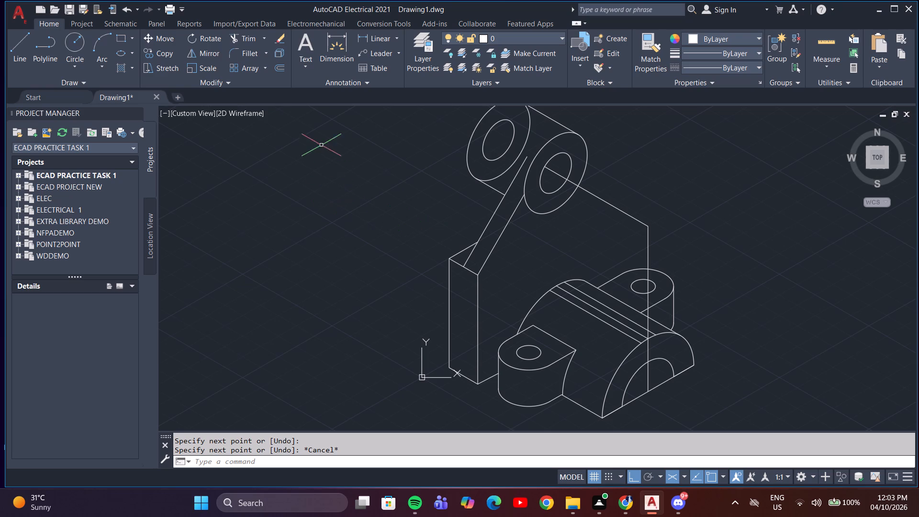
pyautogui.click(19, 39)
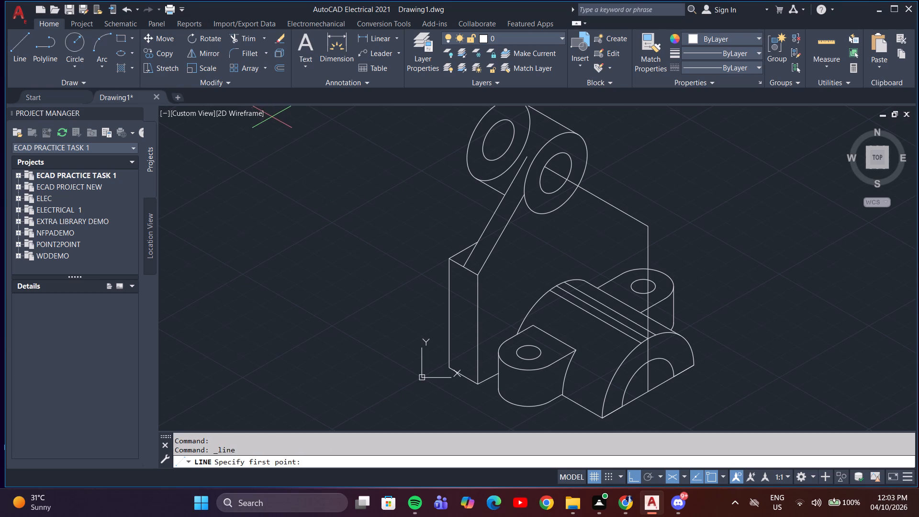
pyautogui.press('F5')
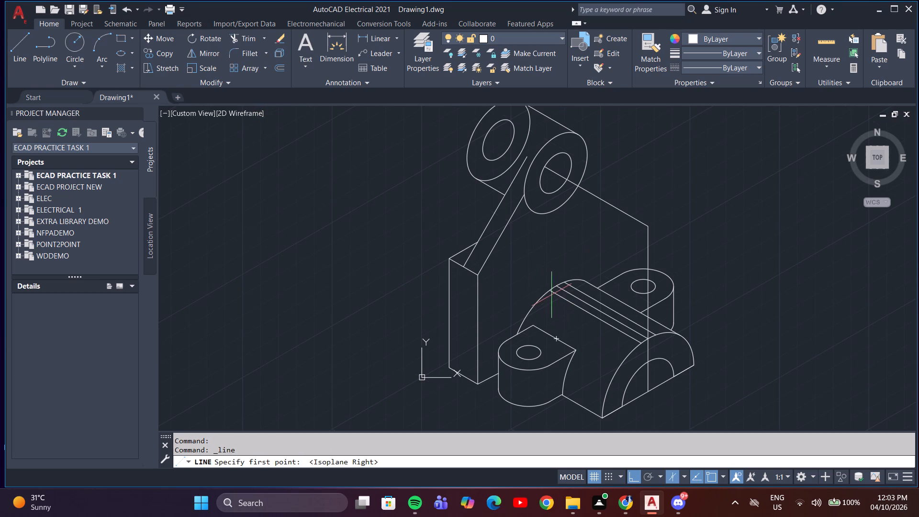
pyautogui.click(549, 290)
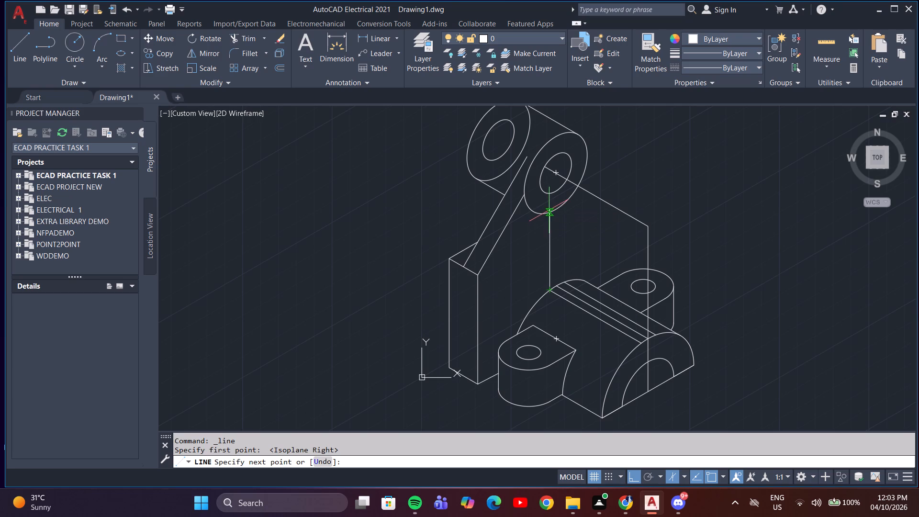
pyautogui.click(550, 204)
pyautogui.press('Escape')
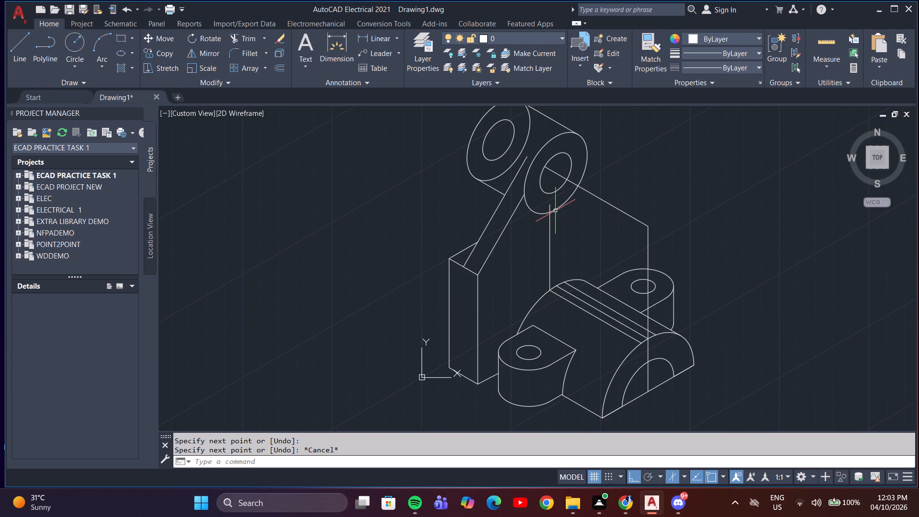
# Trim the short end of the vertical line that extends inside the front large isocircle.
pyautogui.write('tr')
pyautogui.press('Return')
pyautogui.scroll(3, 552, 208)
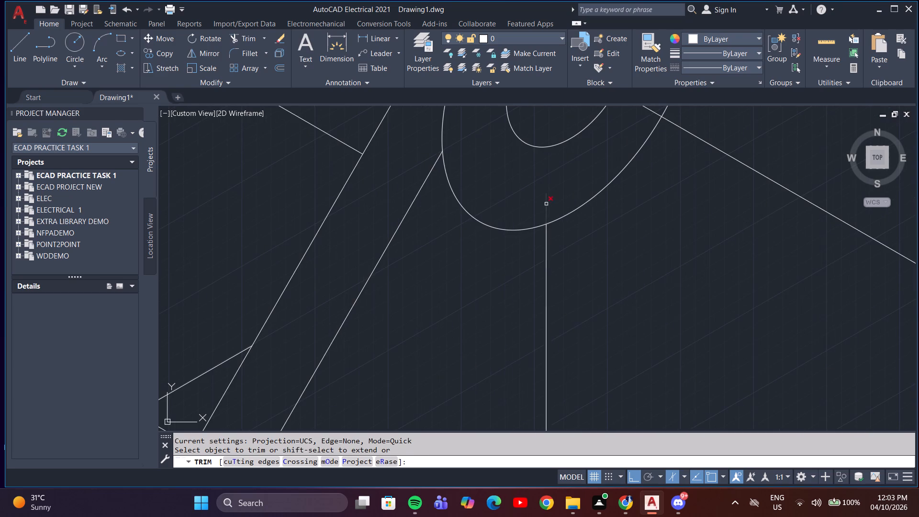
pyautogui.click(546, 204)
pyautogui.scroll(-4, 550, 206)
pyautogui.press('Escape')
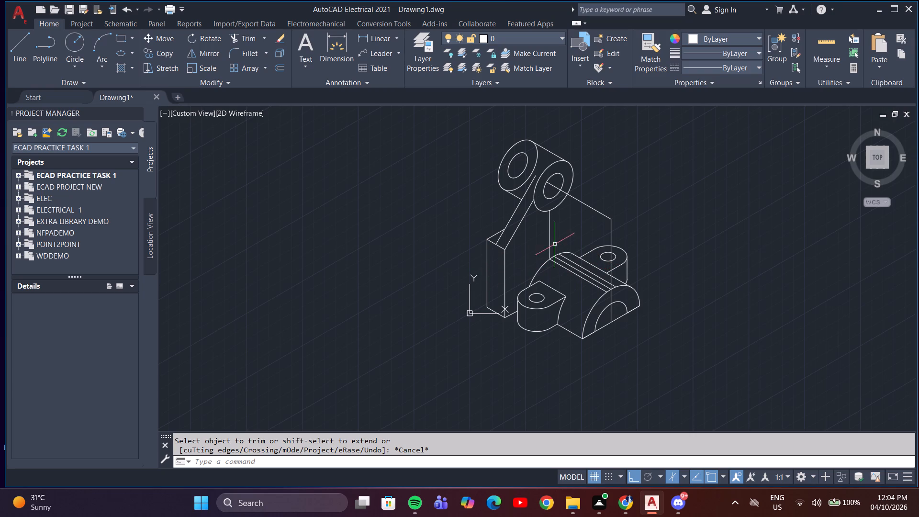
# With ortho off, draw a slanted rib edge from the vertical line's upper end to the front end of the lowest lengthwise line.
pyautogui.click(25, 42)
pyautogui.scroll(-1, 612, 293)
pyautogui.moveTo(612, 293); pyautogui.dragTo(572, 362, button='middle')
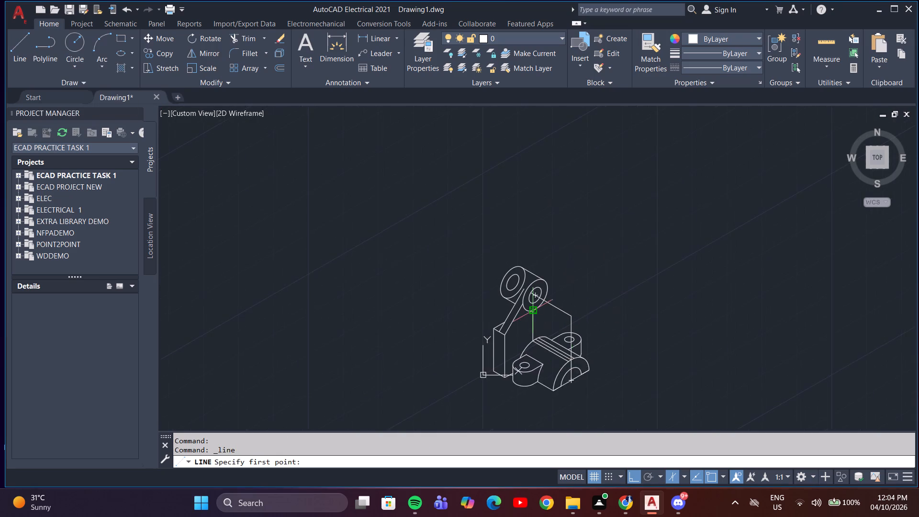
pyautogui.scroll(4, 532, 311)
pyautogui.click(535, 318)
pyautogui.moveTo(583, 371); pyautogui.dragTo(555, 303, button='middle')
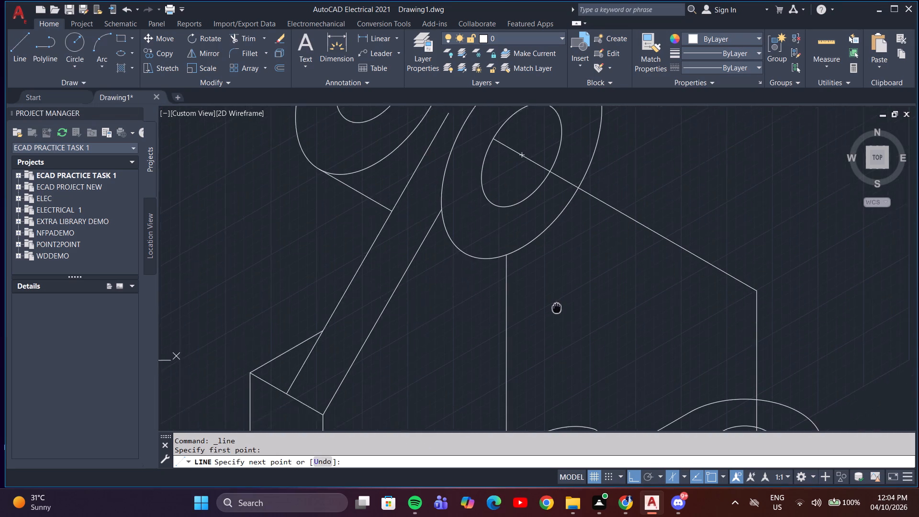
pyautogui.moveTo(555, 303); pyautogui.dragTo(549, 292, button='middle')
pyautogui.press('F8')
pyautogui.scroll(-2, 570, 318)
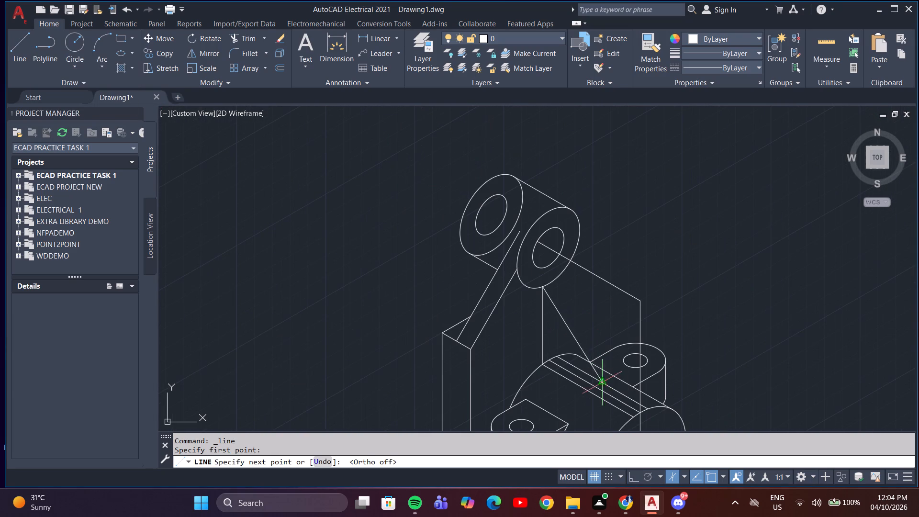
pyautogui.click(638, 418)
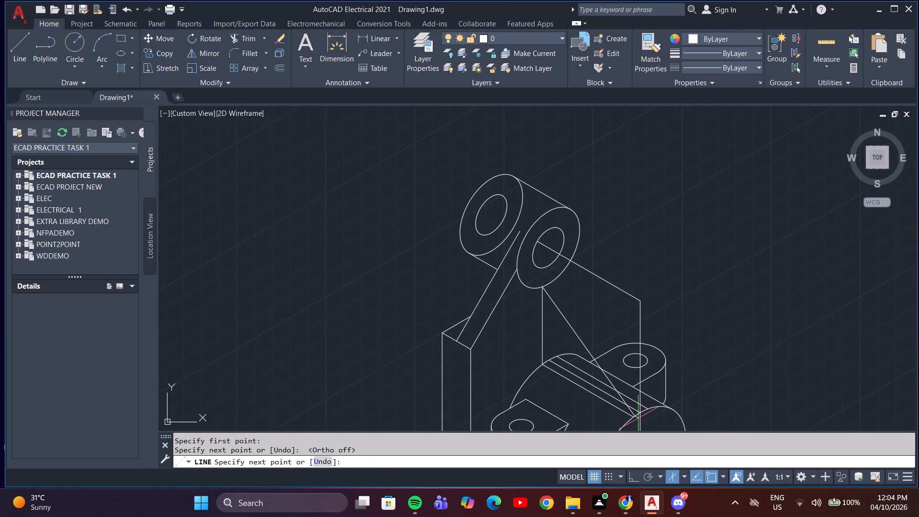
pyautogui.press('Escape')
# Draw the second slanted rib edge from the front end of the uppermost of the three parallel lengthwise lines to the front large isocircle.
pyautogui.press('l')
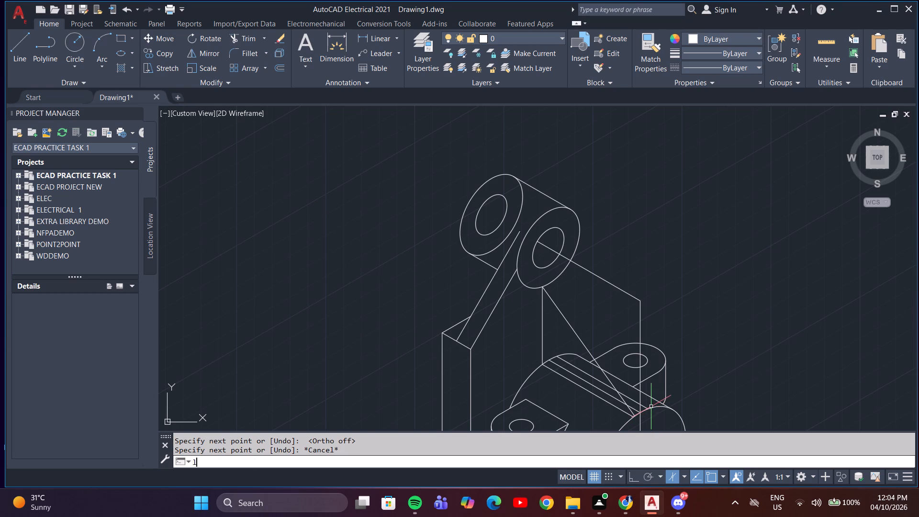
pyautogui.press('Return')
pyautogui.click(647, 409)
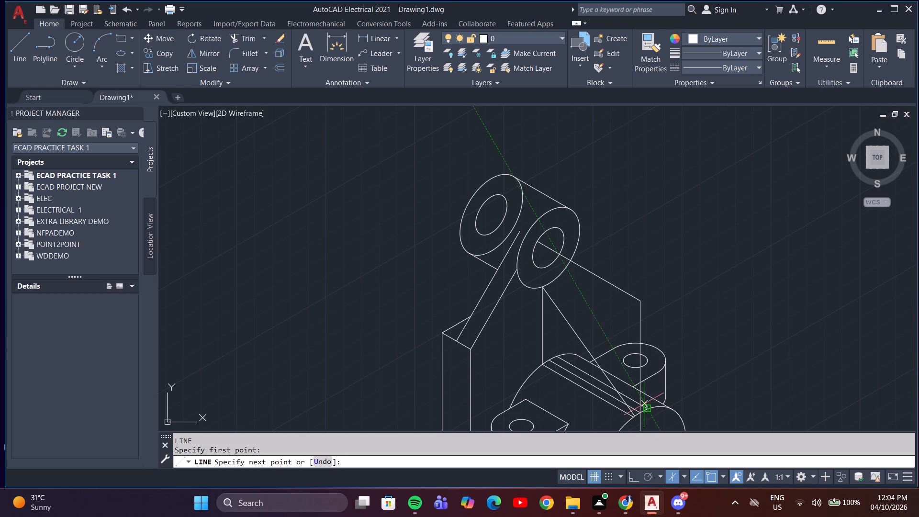
pyautogui.click(555, 279)
pyautogui.press('Escape')
# Trim away the half-cylinder's middle and upper parallel lengthwise lines behind and between the slanted rib edges, including the leftover piece near the front arc.
pyautogui.scroll(2, 561, 361)
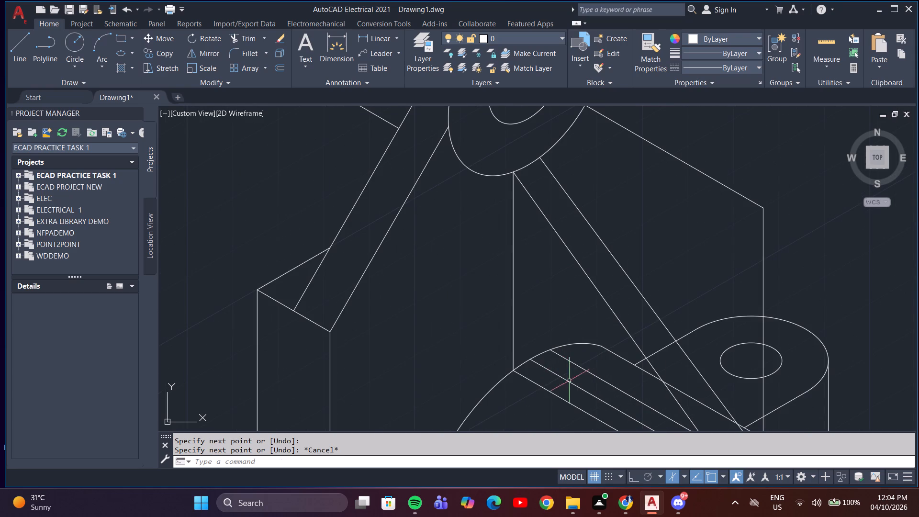
pyautogui.scroll(-1, 572, 394)
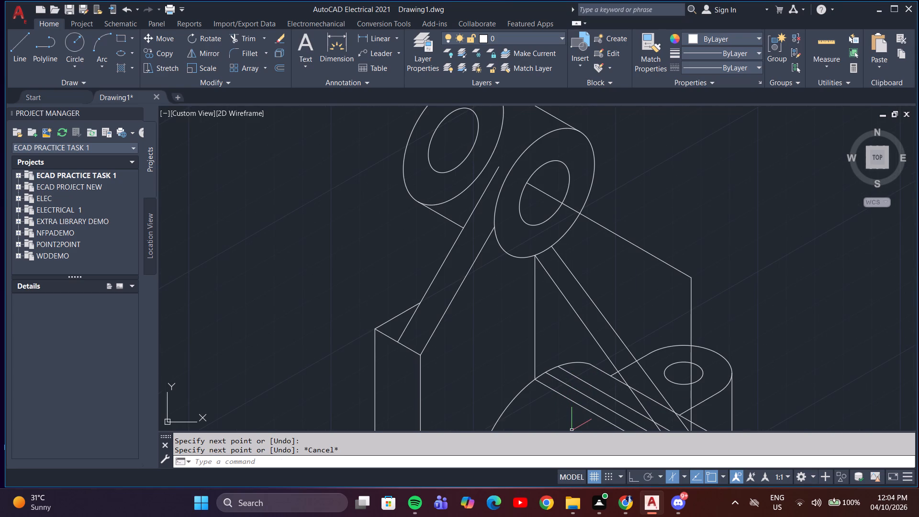
pyautogui.write('tr')
pyautogui.press('Return')
pyautogui.click(603, 394)
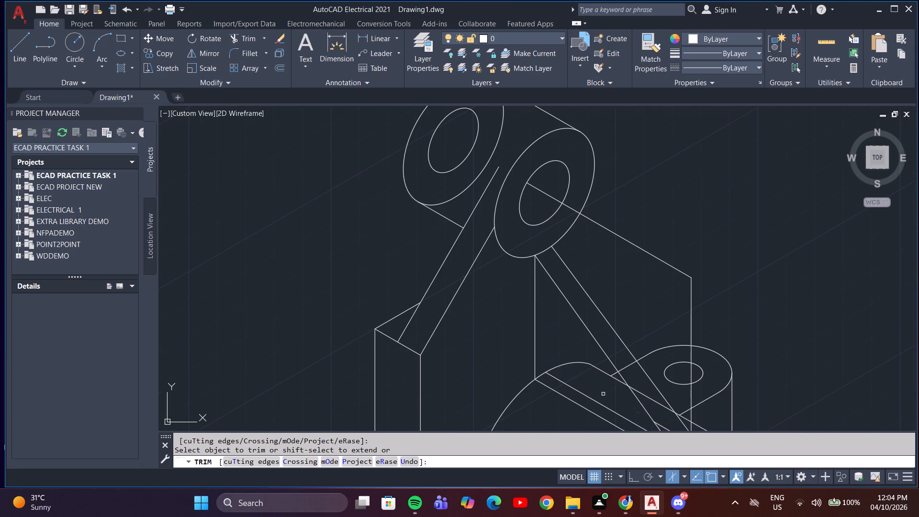
pyautogui.click(599, 403)
pyautogui.scroll(-2, 605, 403)
pyautogui.moveTo(624, 417); pyautogui.dragTo(582, 372, button='middle')
pyautogui.scroll(5, 594, 371)
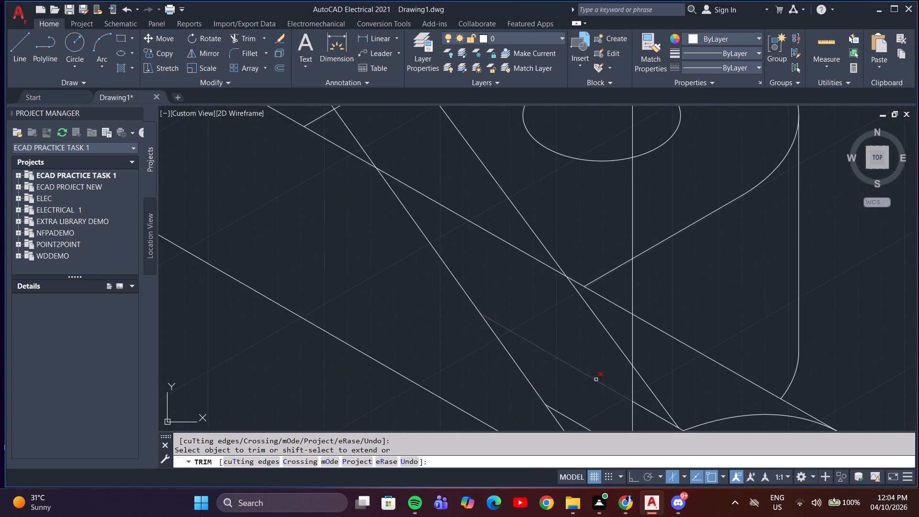
pyautogui.click(596, 380)
pyautogui.click(579, 424)
pyautogui.scroll(-2, 580, 395)
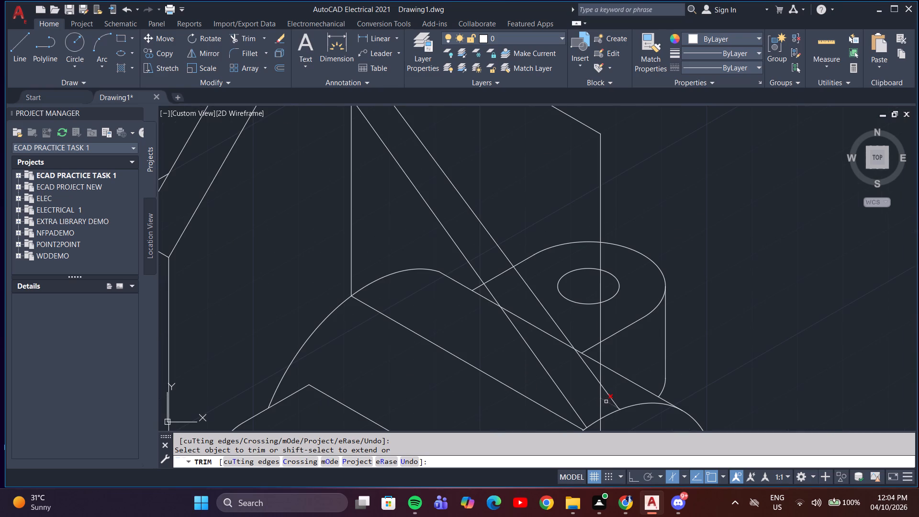
pyautogui.click(606, 402)
# Trim the rear arc's crest and the half-cylinder's top outline hidden behind the rib, including the outline segment between the slanted rib edges.
pyautogui.scroll(-3, 530, 378)
pyautogui.scroll(3, 496, 347)
pyautogui.click(511, 362)
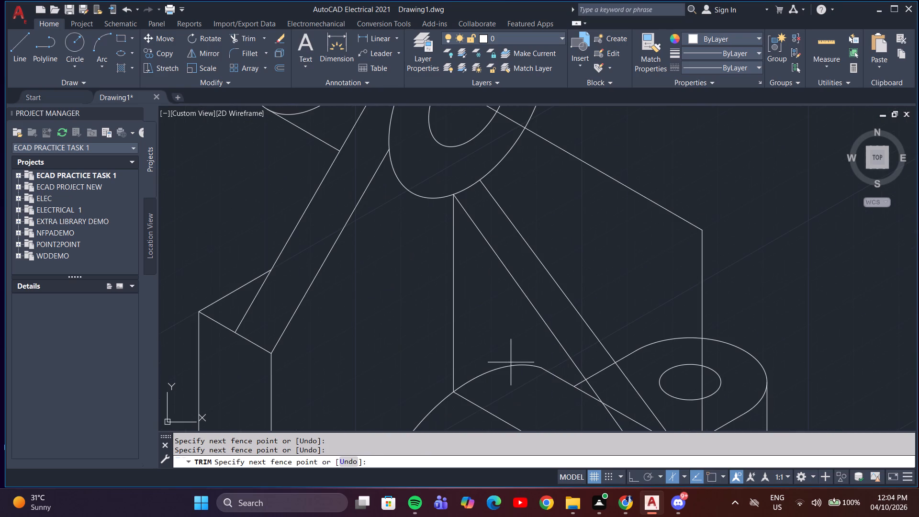
pyautogui.click(515, 373)
pyautogui.click(555, 371)
pyautogui.click(553, 393)
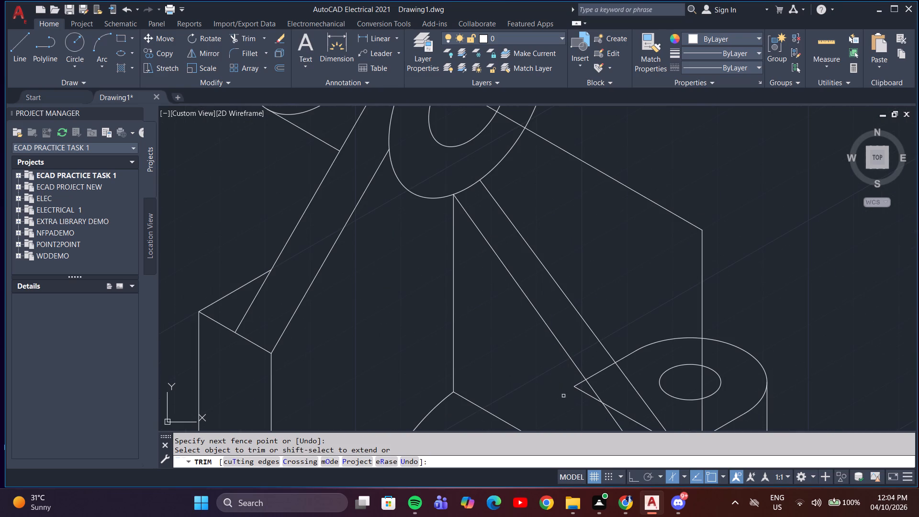
pyautogui.click(571, 379)
pyautogui.click(583, 404)
pyautogui.scroll(-2, 583, 416)
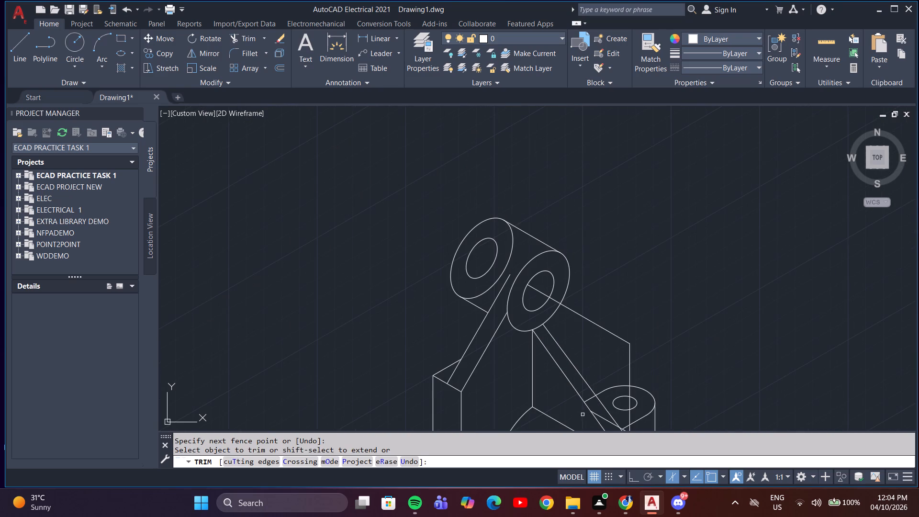
pyautogui.moveTo(673, 410); pyautogui.dragTo(688, 289, button='middle')
pyautogui.scroll(3, 613, 310)
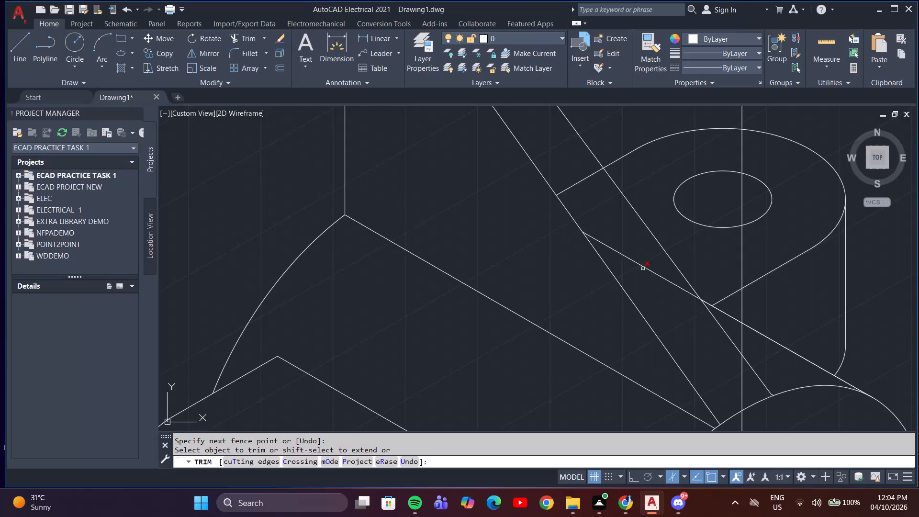
pyautogui.click(644, 267)
pyautogui.scroll(-2, 690, 334)
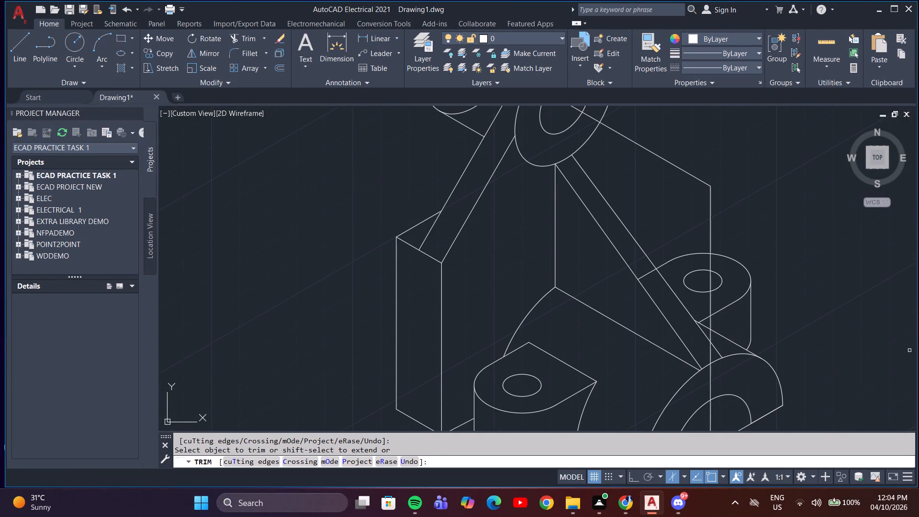
pyautogui.scroll(-1, 901, 341)
pyautogui.moveTo(877, 314); pyautogui.dragTo(684, 282, button='middle')
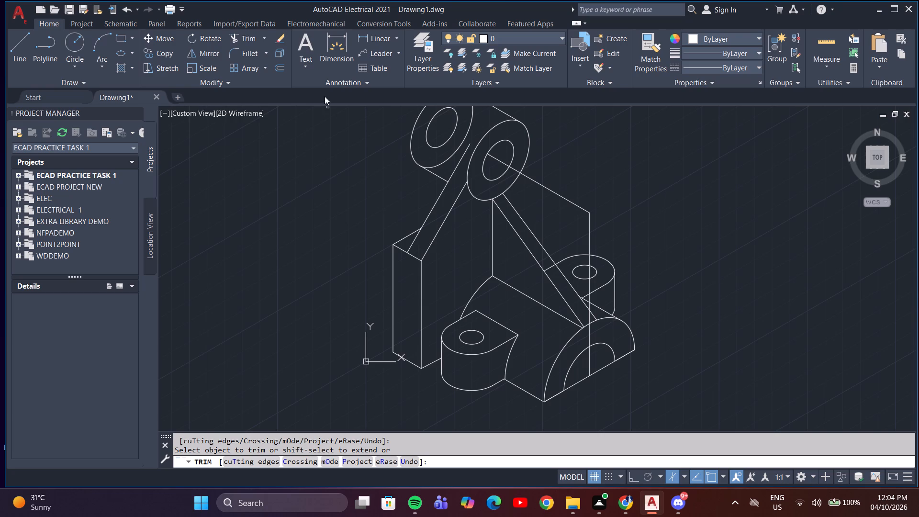
# Trim away the boss's rear small isocircle and the hidden arc of its rear large isocircle between the side lines.
pyautogui.click(430, 141)
pyautogui.click(425, 145)
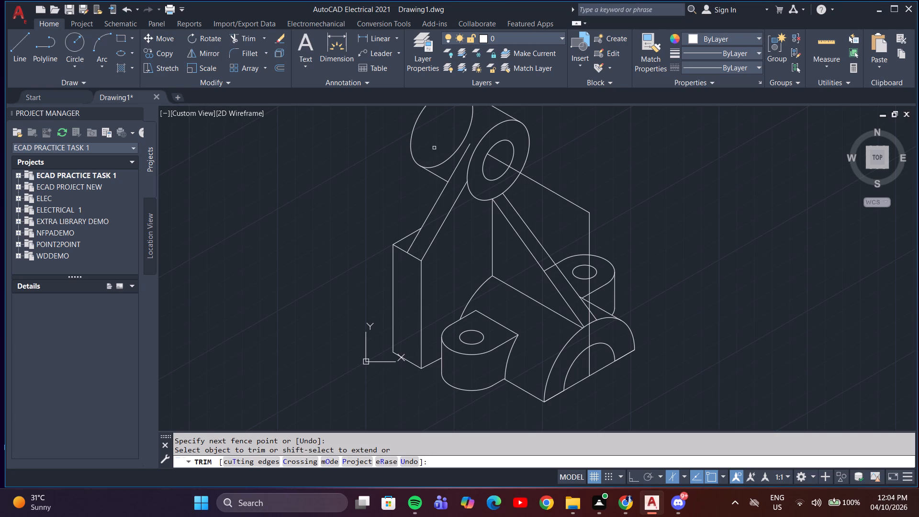
pyautogui.click(448, 160)
# Examine the whole figure, from the boss and rib down to the half-cylinder base, for remaining construction or hidden lines.
pyautogui.scroll(-2, 447, 156)
pyautogui.moveTo(559, 158); pyautogui.dragTo(588, 213, button='middle')
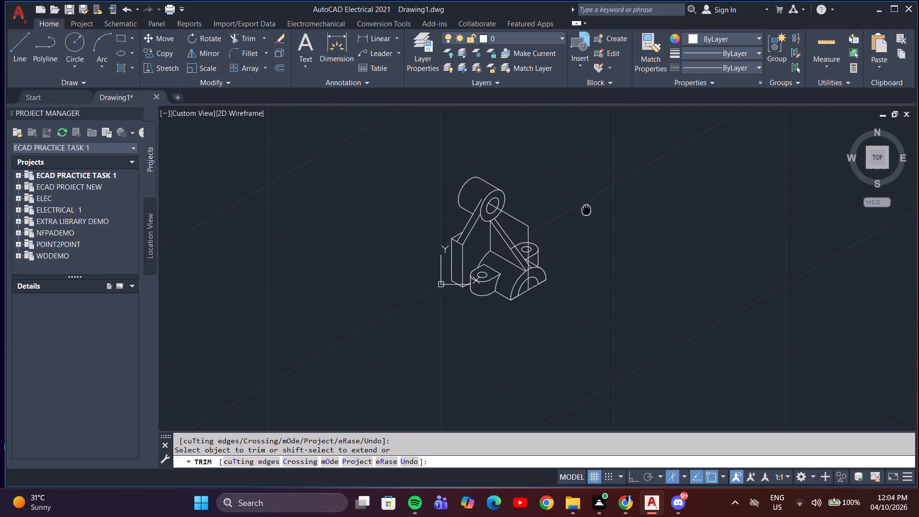
pyautogui.moveTo(588, 213); pyautogui.dragTo(590, 218, button='middle')
pyautogui.scroll(3, 569, 202)
pyautogui.scroll(-1, 542, 206)
pyautogui.moveTo(546, 207); pyautogui.dragTo(598, 219, button='middle')
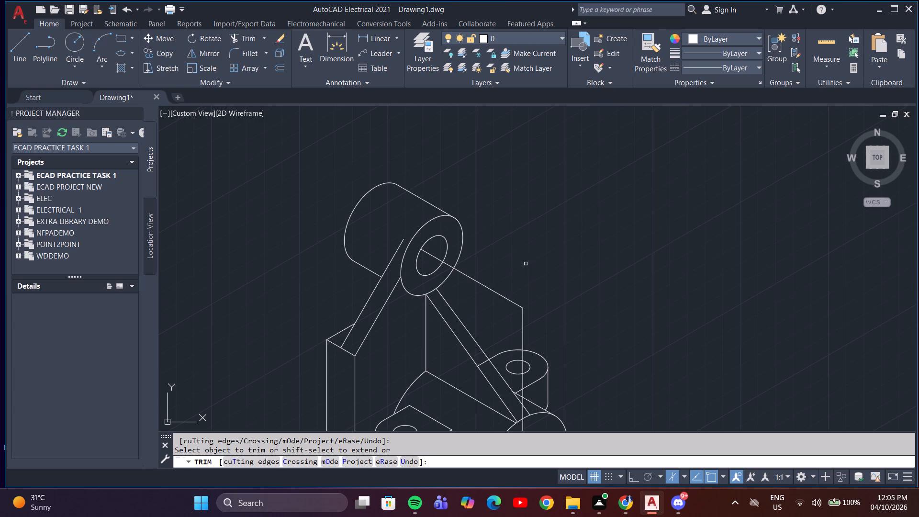
pyautogui.moveTo(589, 219); pyautogui.dragTo(553, 188, button='middle')
pyautogui.scroll(-1, 576, 205)
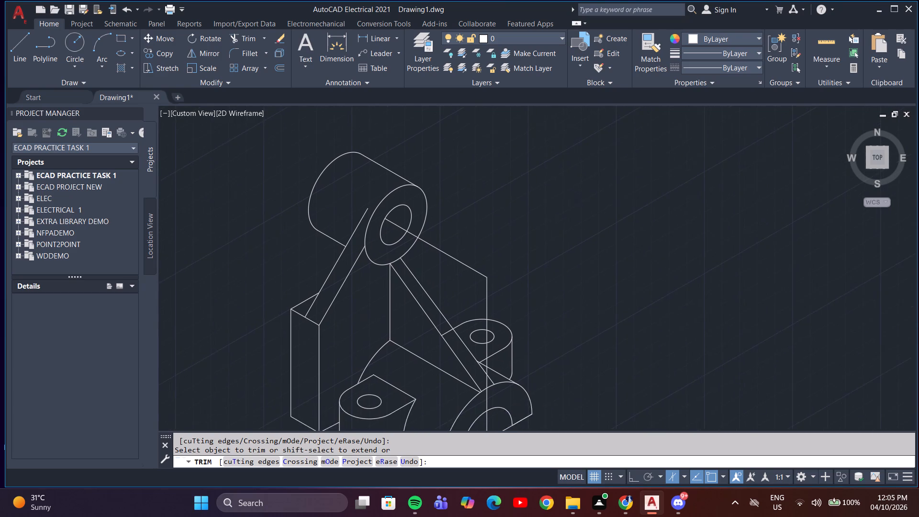
pyautogui.scroll(-1, 576, 205)
pyautogui.moveTo(624, 277); pyautogui.dragTo(519, 299, button='middle')
pyautogui.scroll(2, 477, 288)
pyautogui.moveTo(481, 286); pyautogui.dragTo(585, 259, button='middle')
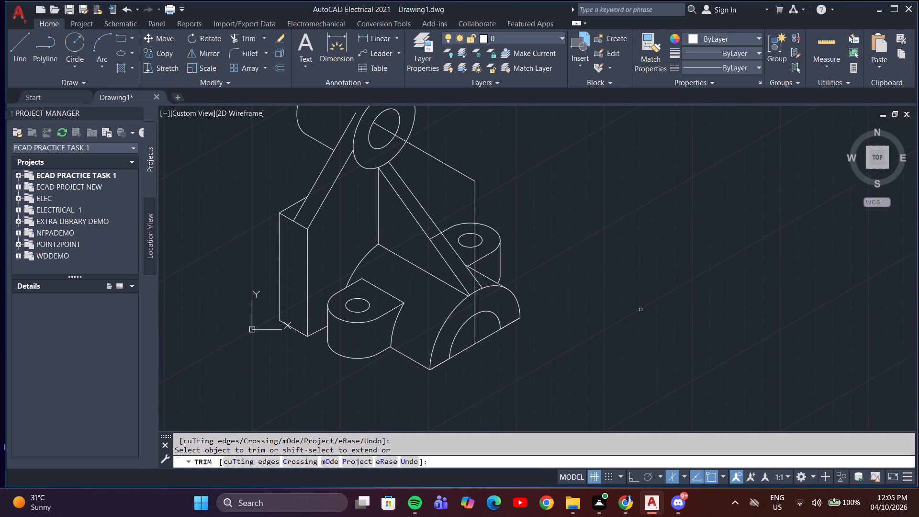
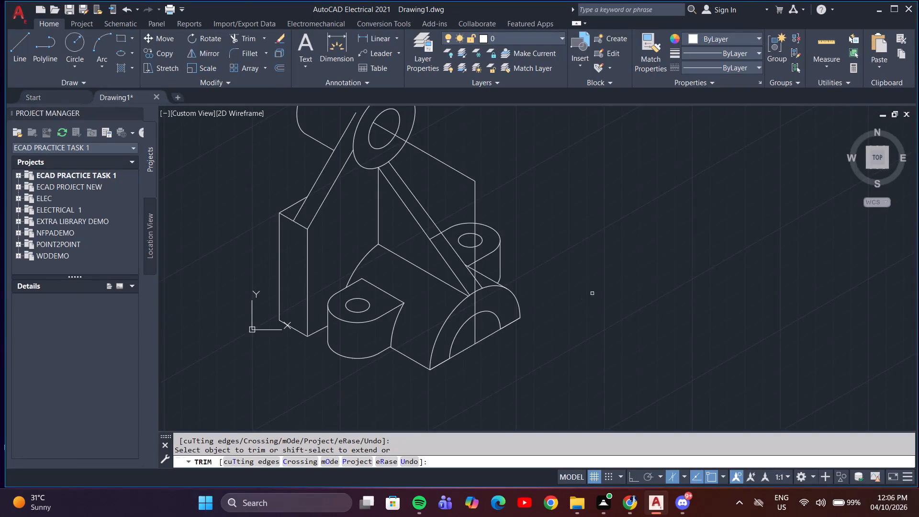
# Copy the boss's front large isocircle 10 units backward along the boss's axis.
pyautogui.moveTo(629, 281); pyautogui.dragTo(599, 364, button='middle')
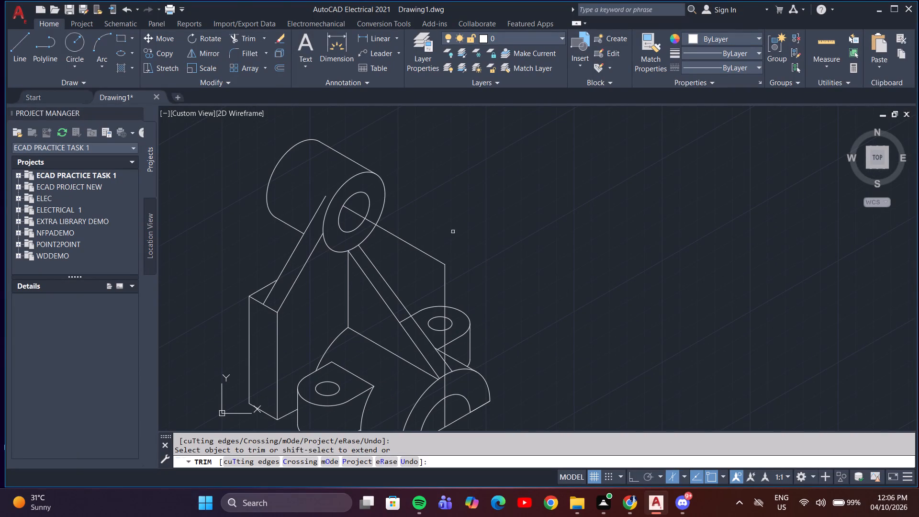
pyautogui.press('Escape')
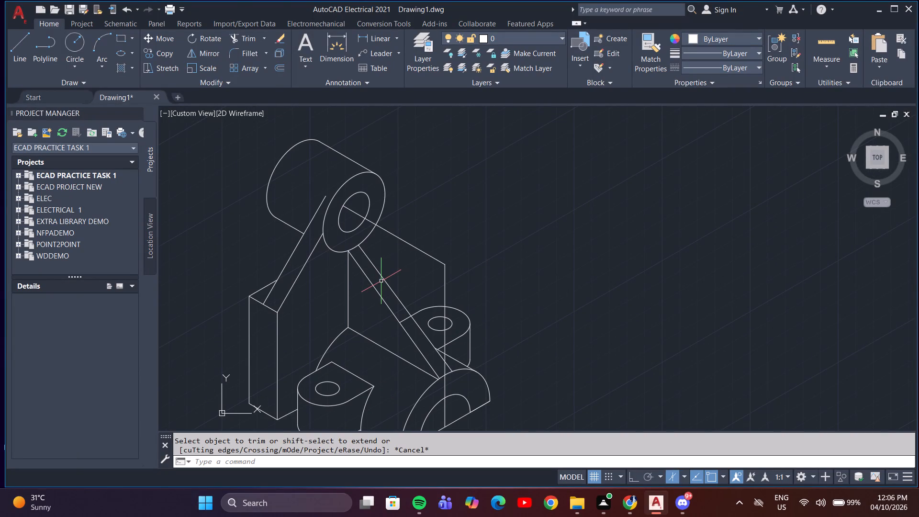
pyautogui.write('co')
pyautogui.press('Return')
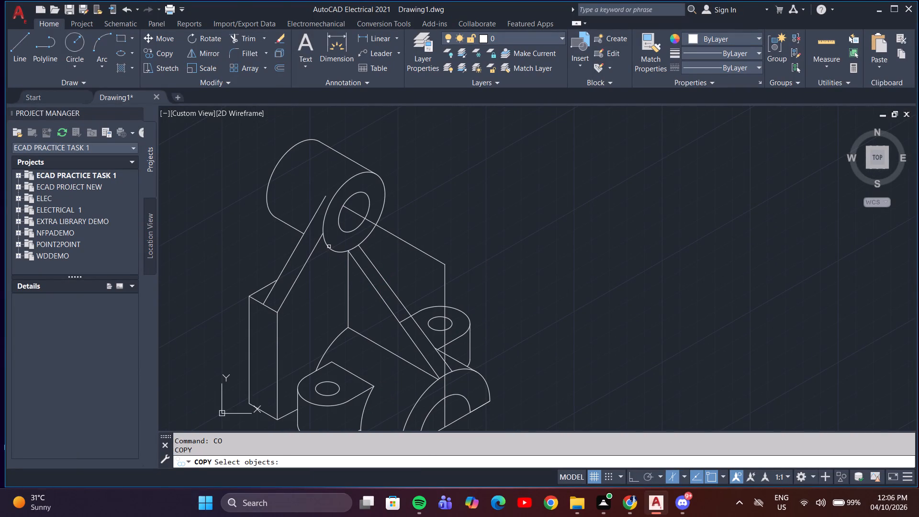
pyautogui.click(329, 247)
pyautogui.press('Return')
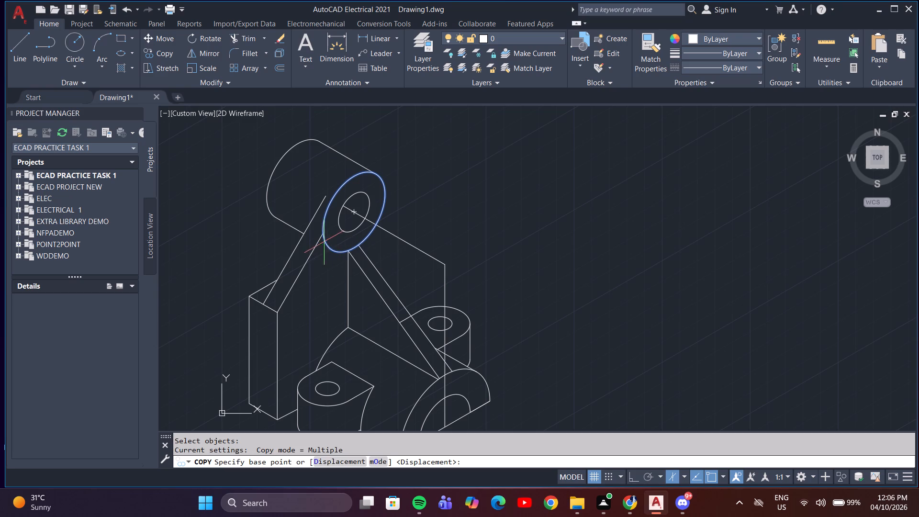
pyautogui.click(324, 235)
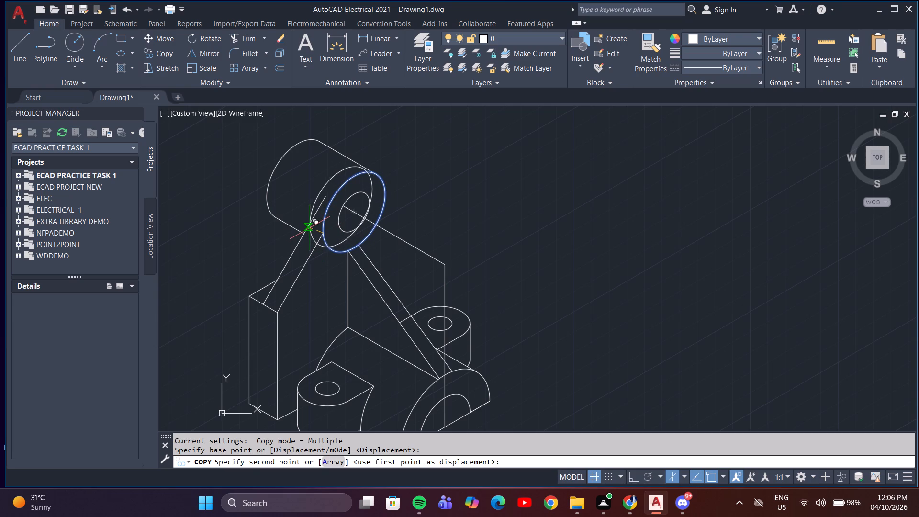
pyautogui.write('10')
pyautogui.press('Return')
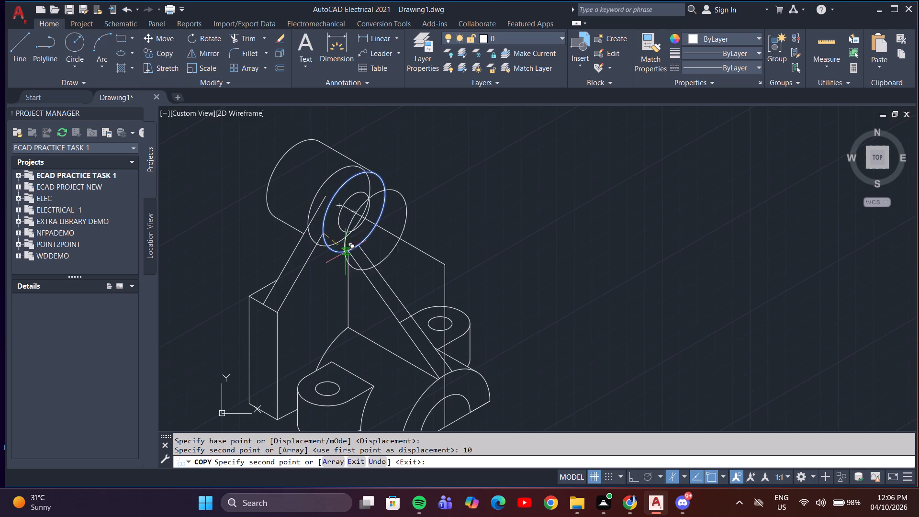
pyautogui.press('Escape')
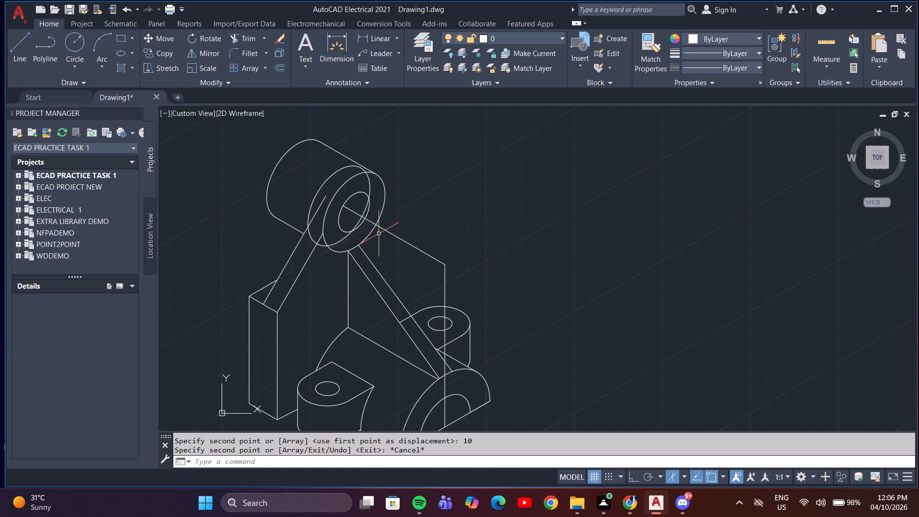
# Trim both slanted plate edges where they run inside the copied large isocircle on the boss.
pyautogui.write('tr')
pyautogui.press('Return')
pyautogui.scroll(3, 284, 215)
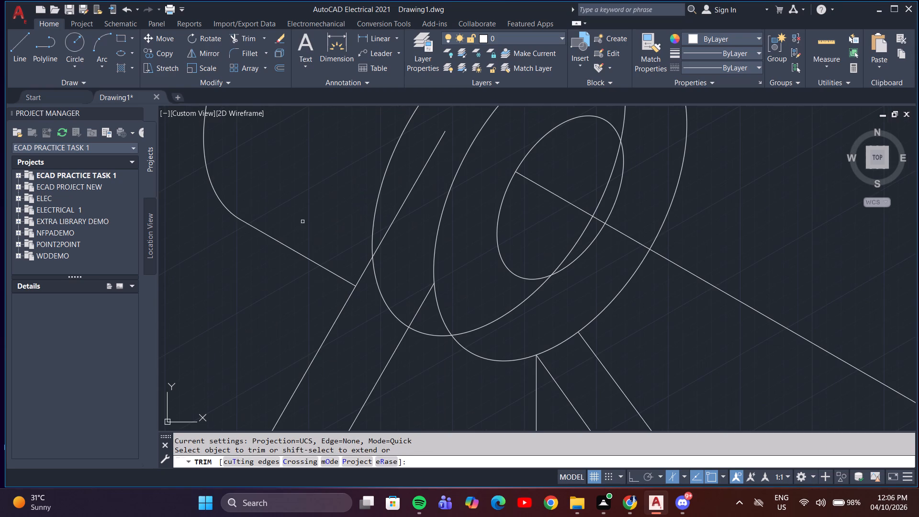
pyautogui.click(420, 306)
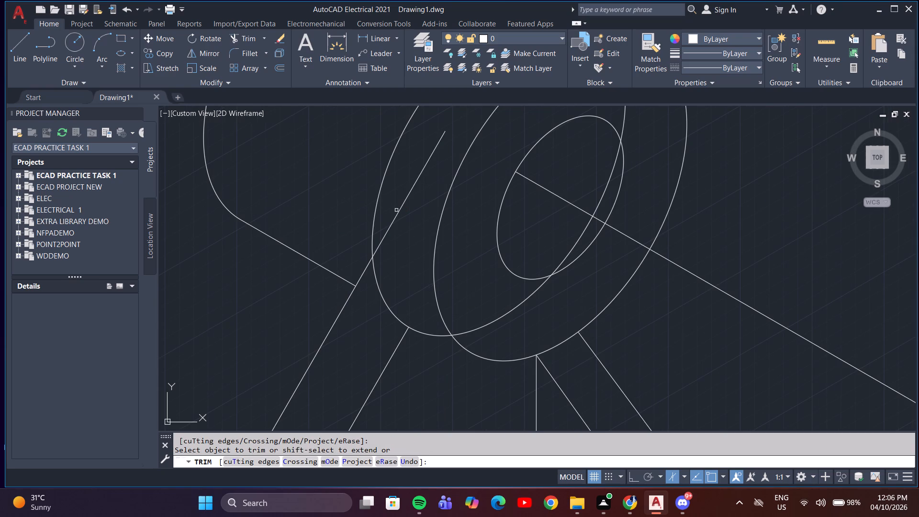
pyautogui.click(397, 214)
# Trim away the copied isocircle's arc hidden behind the boss's front face, including the pieces inside the hole.
pyautogui.scroll(-1, 406, 248)
pyautogui.moveTo(416, 226); pyautogui.dragTo(412, 261, button='middle')
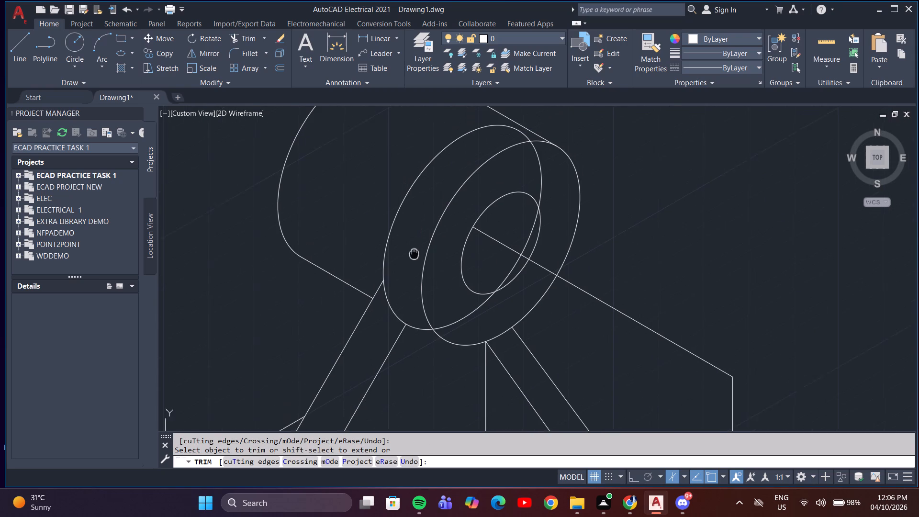
pyautogui.moveTo(412, 261); pyautogui.dragTo(409, 274, button='middle')
pyautogui.click(527, 256)
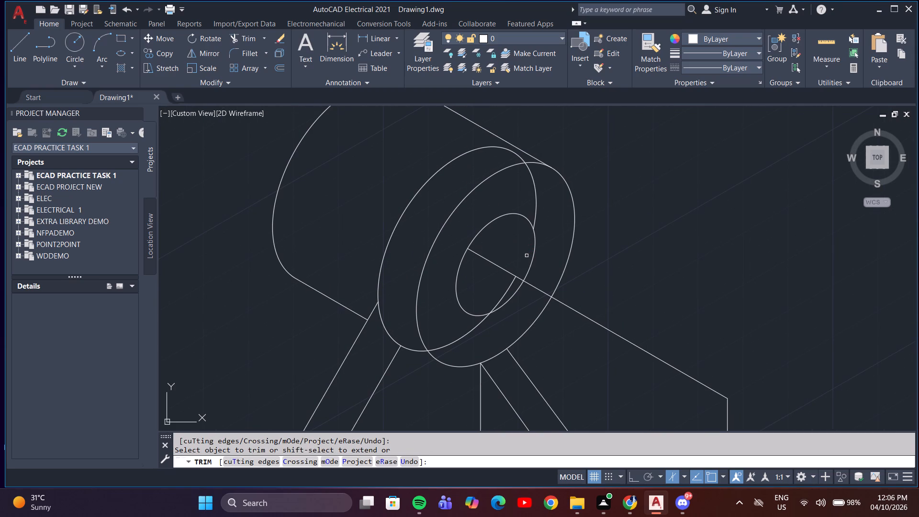
pyautogui.click(535, 200)
pyautogui.click(478, 326)
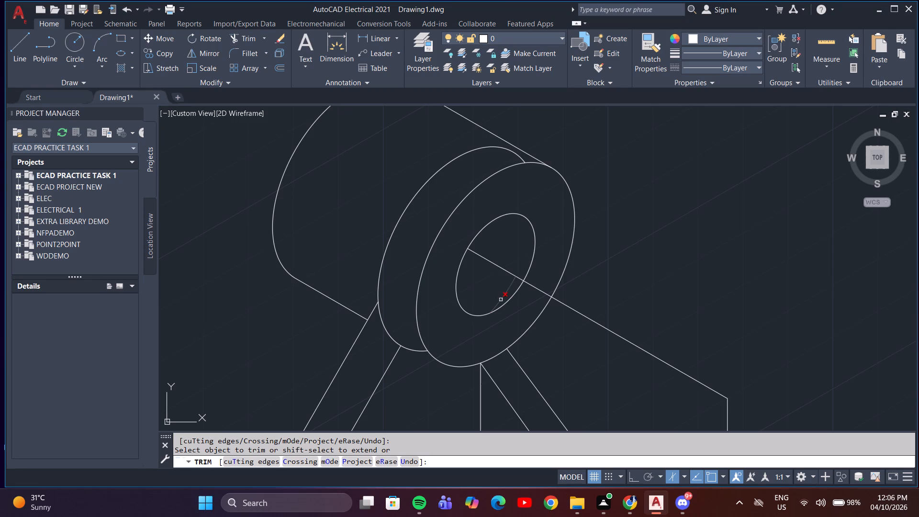
pyautogui.click(501, 300)
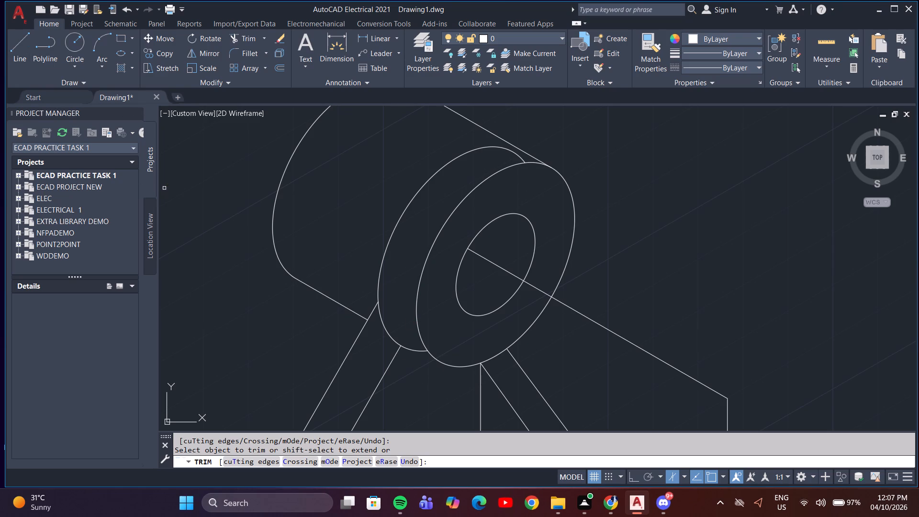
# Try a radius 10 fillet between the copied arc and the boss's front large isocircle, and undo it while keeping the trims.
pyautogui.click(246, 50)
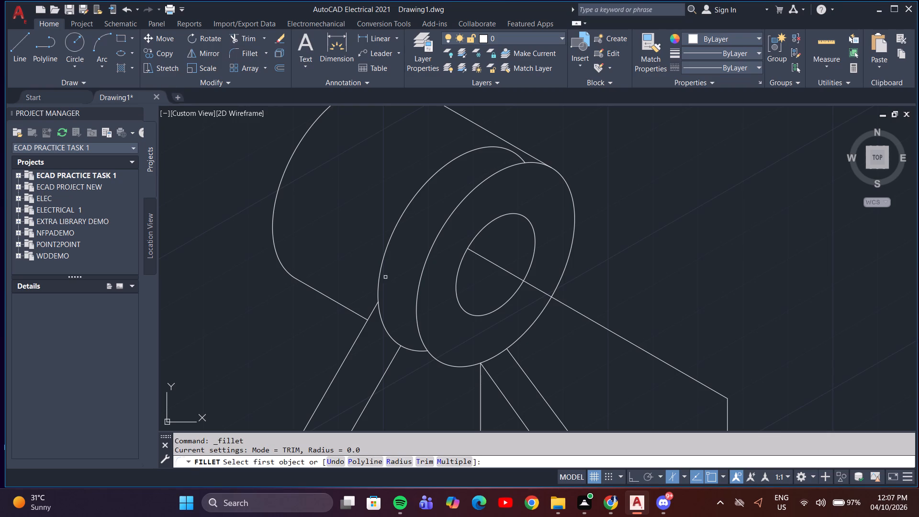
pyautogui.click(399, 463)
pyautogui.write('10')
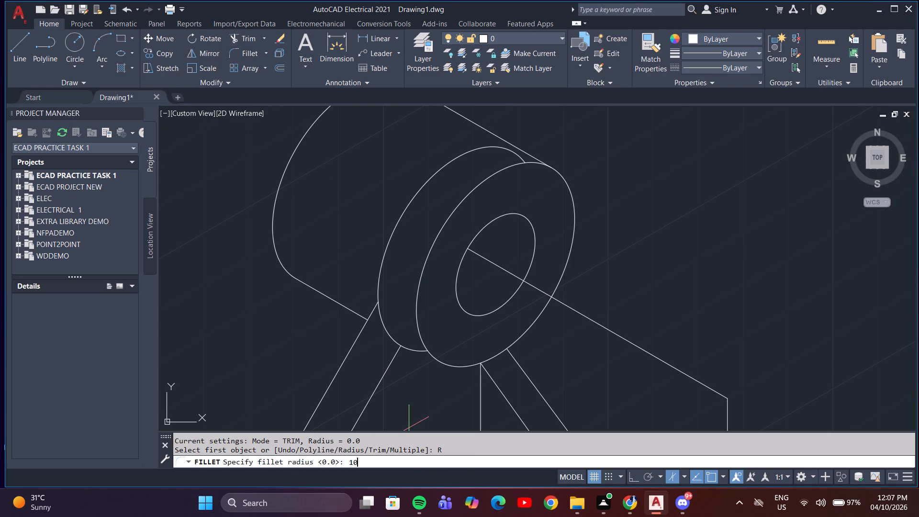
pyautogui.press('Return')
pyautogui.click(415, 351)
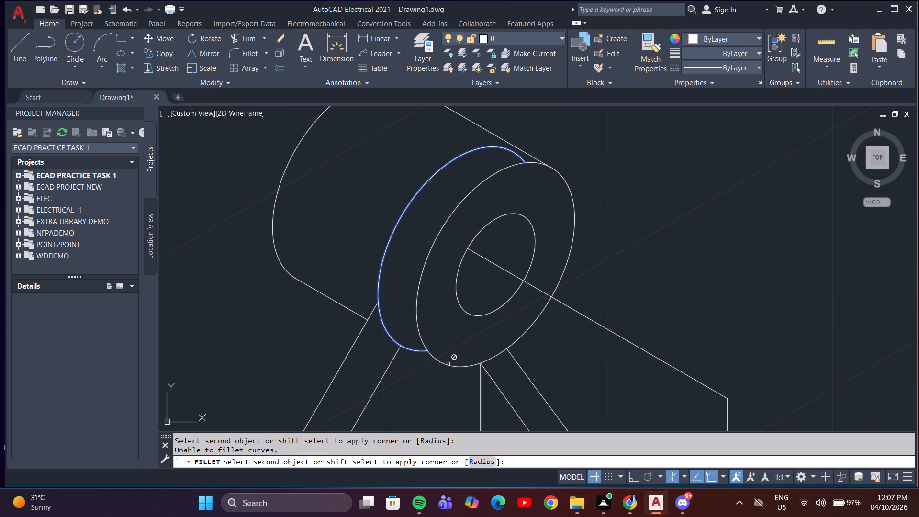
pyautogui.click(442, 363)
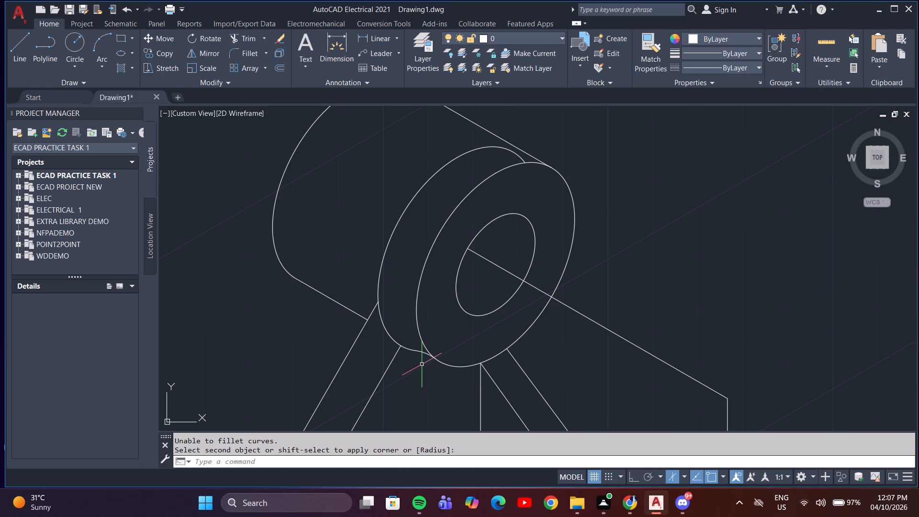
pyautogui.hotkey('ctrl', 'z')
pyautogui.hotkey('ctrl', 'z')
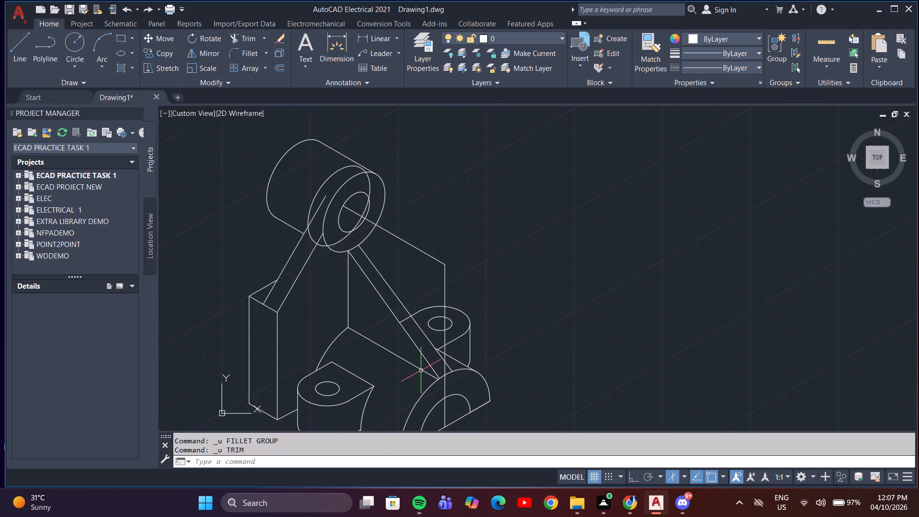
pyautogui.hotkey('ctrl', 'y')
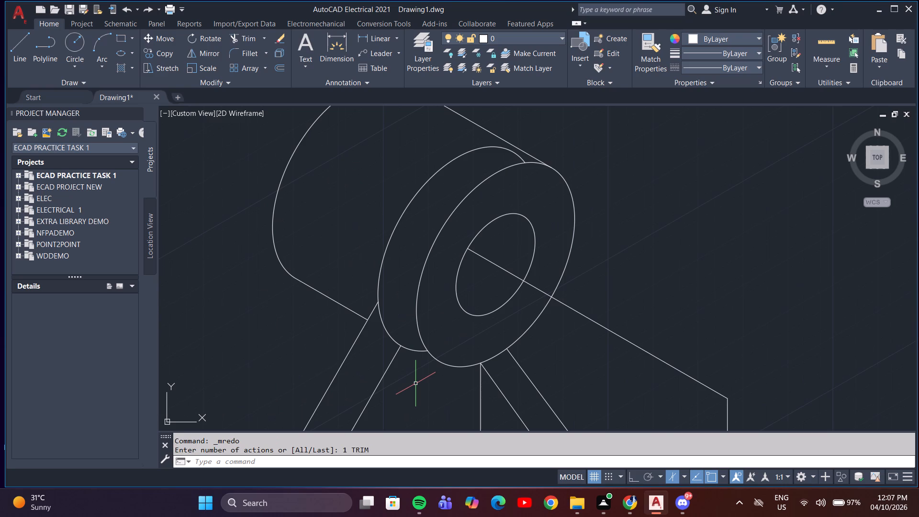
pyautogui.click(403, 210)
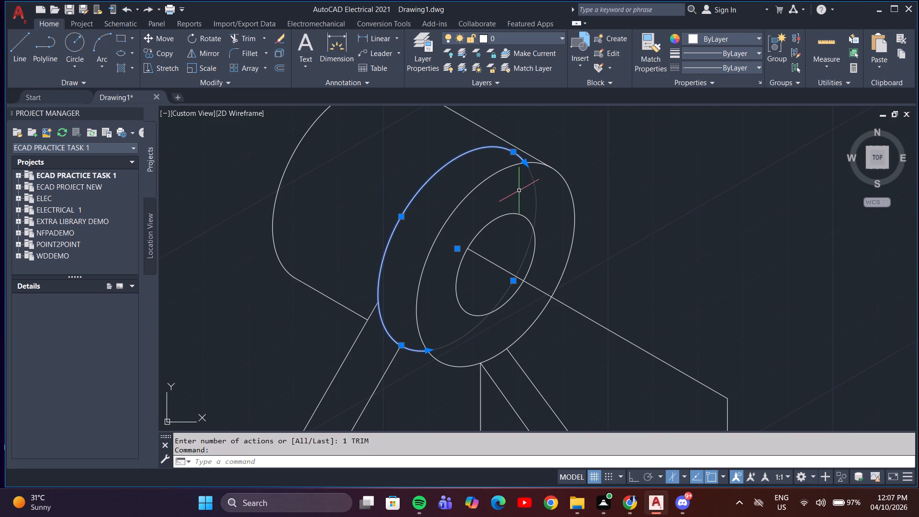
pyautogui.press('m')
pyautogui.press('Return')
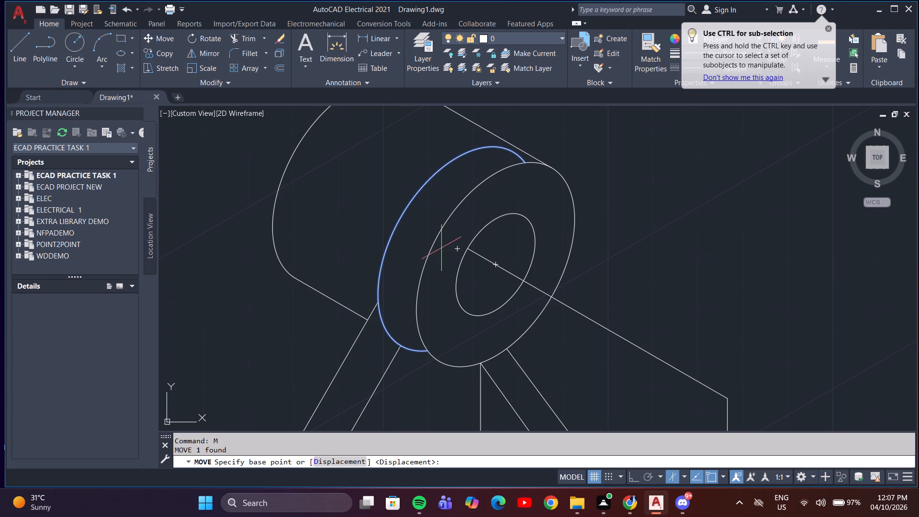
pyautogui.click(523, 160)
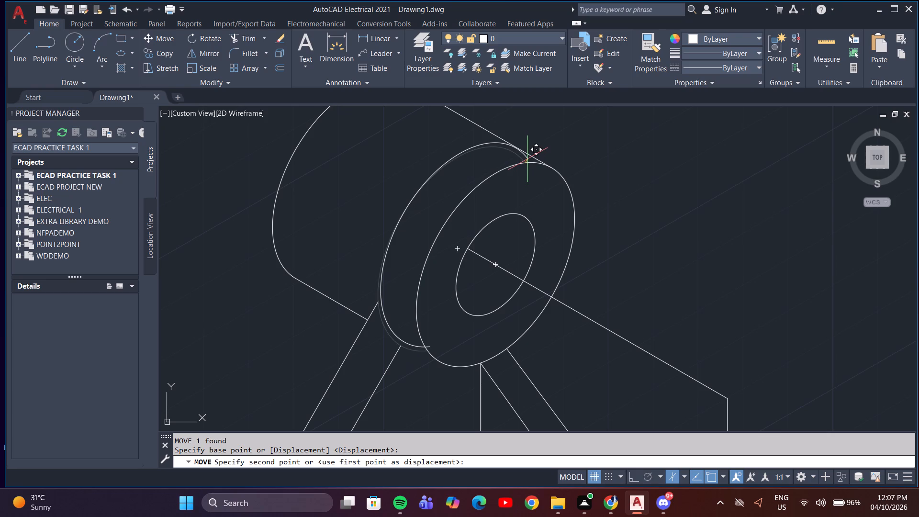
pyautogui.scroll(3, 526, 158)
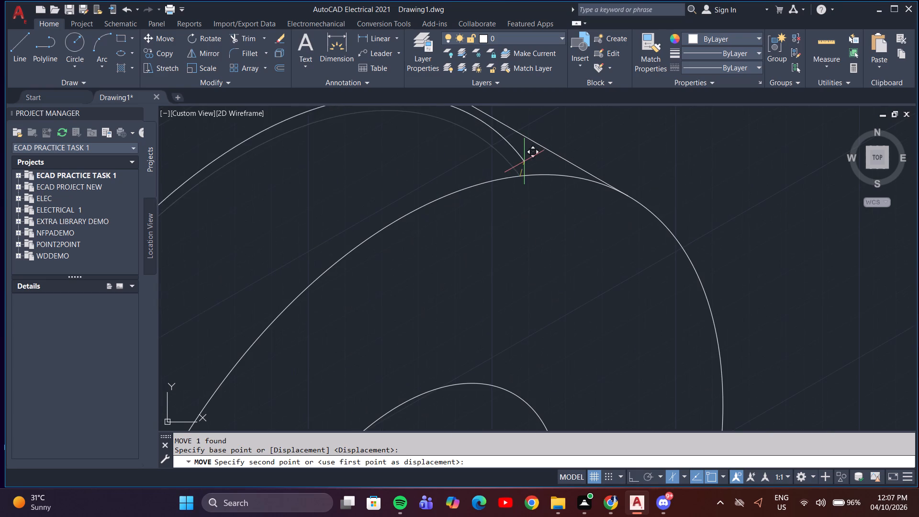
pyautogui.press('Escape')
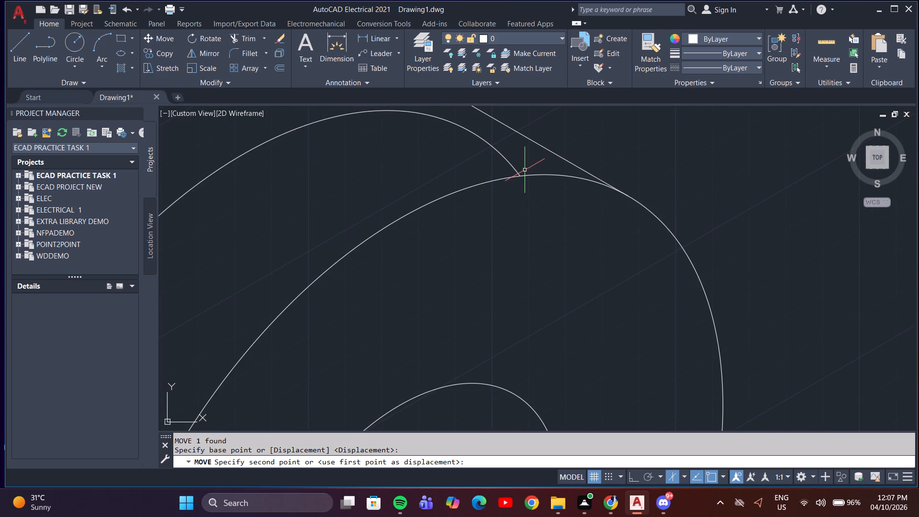
# Move the copied arc from its upper quadrant point onto the boss's upper side line.
pyautogui.moveTo(476, 135); pyautogui.dragTo(441, 190, button='middle')
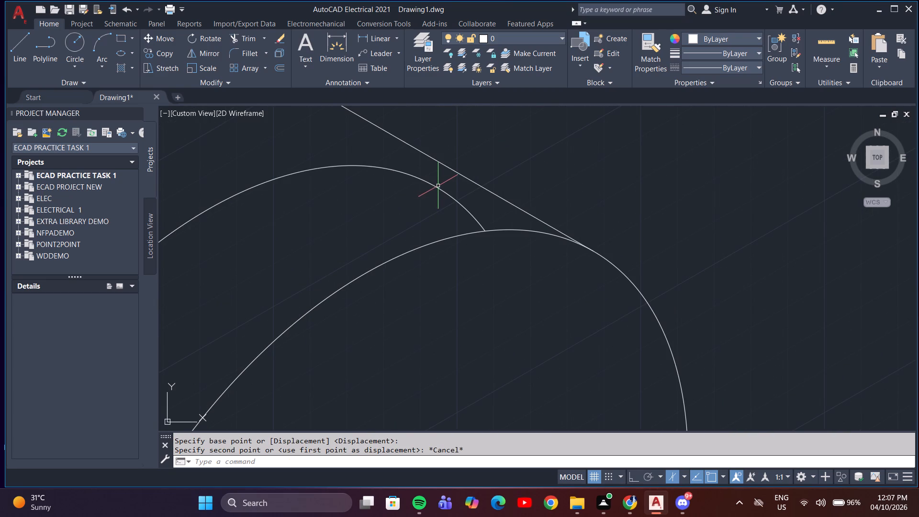
pyautogui.click(437, 188)
pyautogui.press('m')
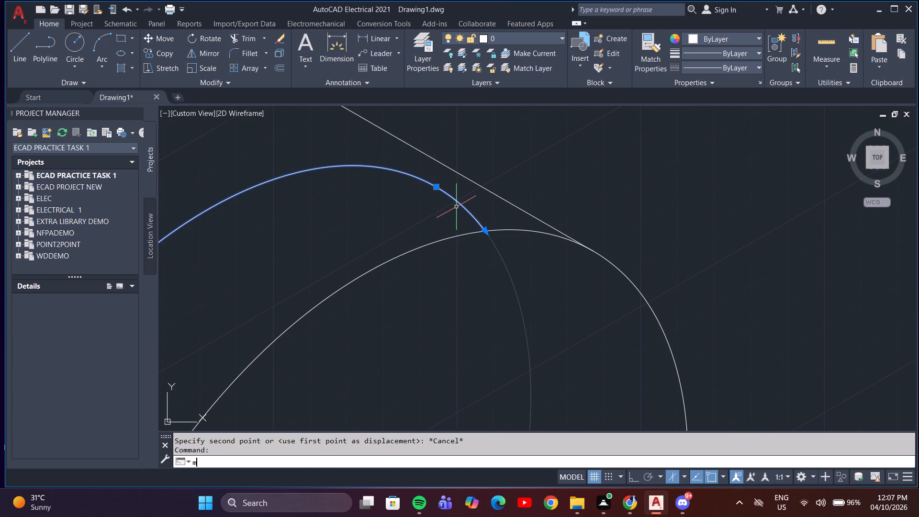
pyautogui.press('Return')
pyautogui.click(438, 188)
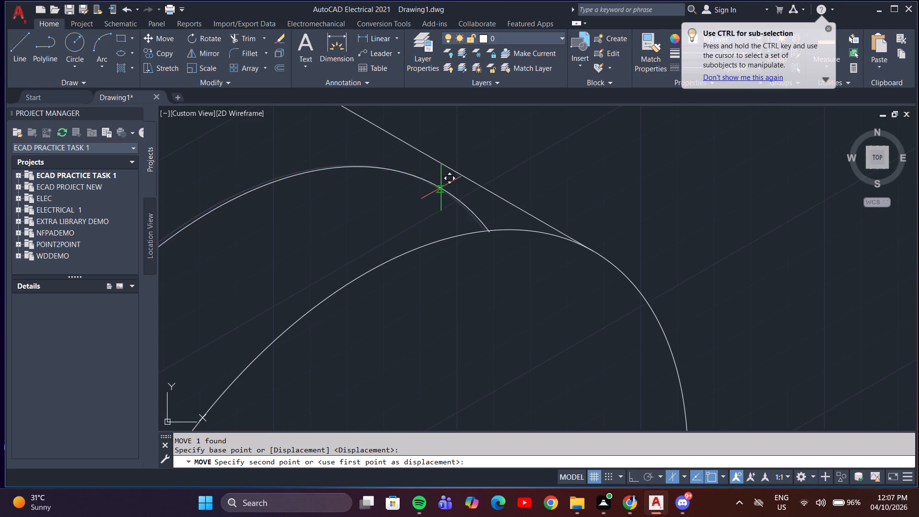
pyautogui.click(465, 177)
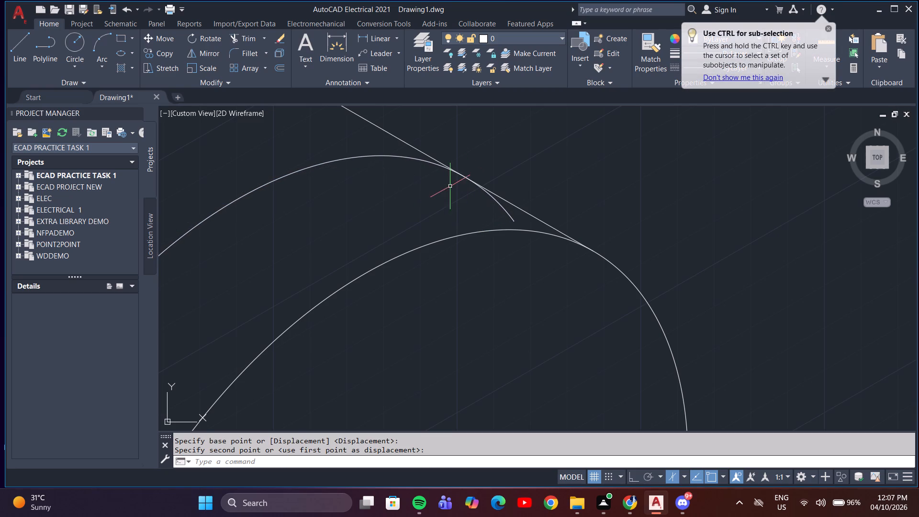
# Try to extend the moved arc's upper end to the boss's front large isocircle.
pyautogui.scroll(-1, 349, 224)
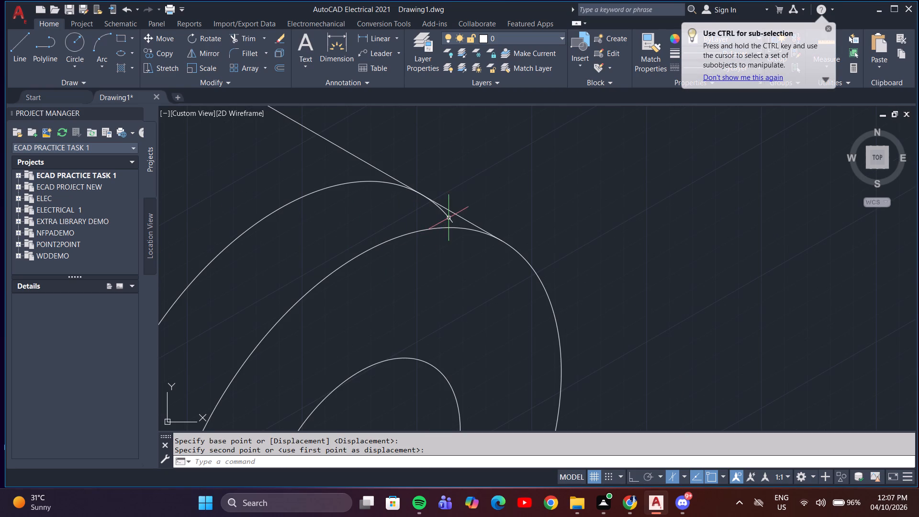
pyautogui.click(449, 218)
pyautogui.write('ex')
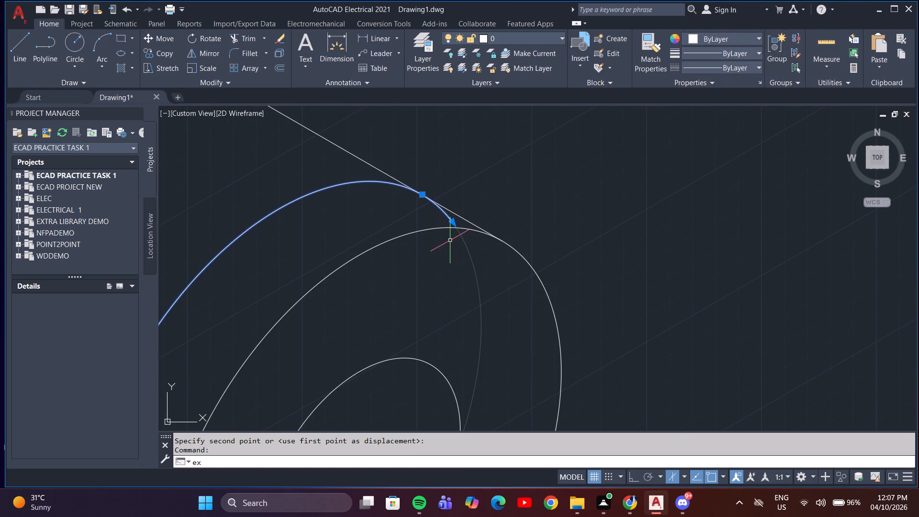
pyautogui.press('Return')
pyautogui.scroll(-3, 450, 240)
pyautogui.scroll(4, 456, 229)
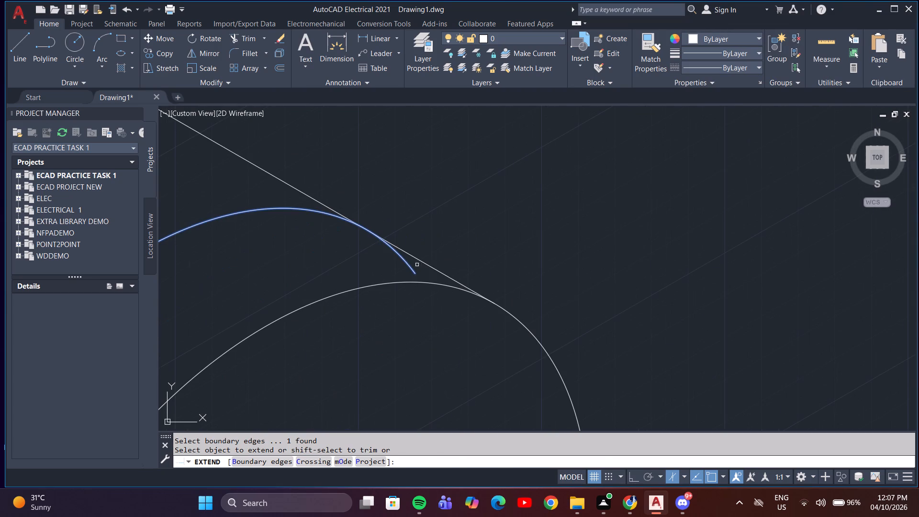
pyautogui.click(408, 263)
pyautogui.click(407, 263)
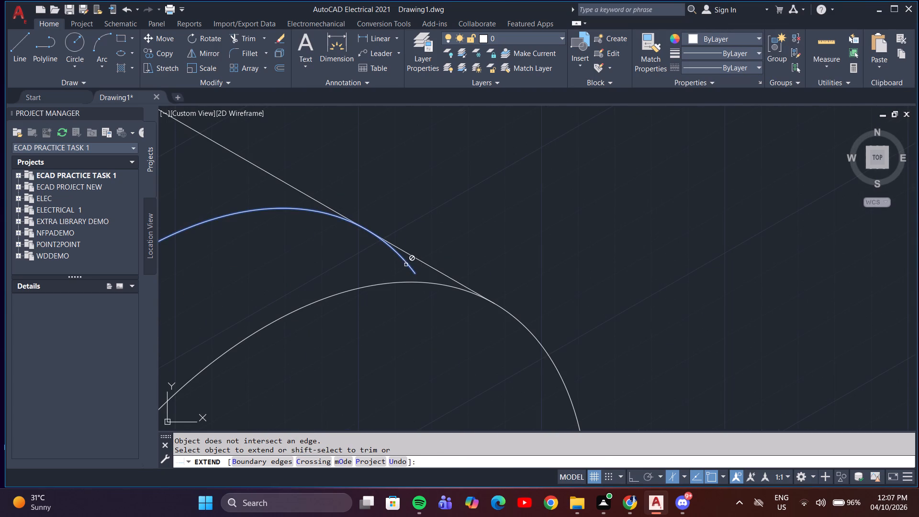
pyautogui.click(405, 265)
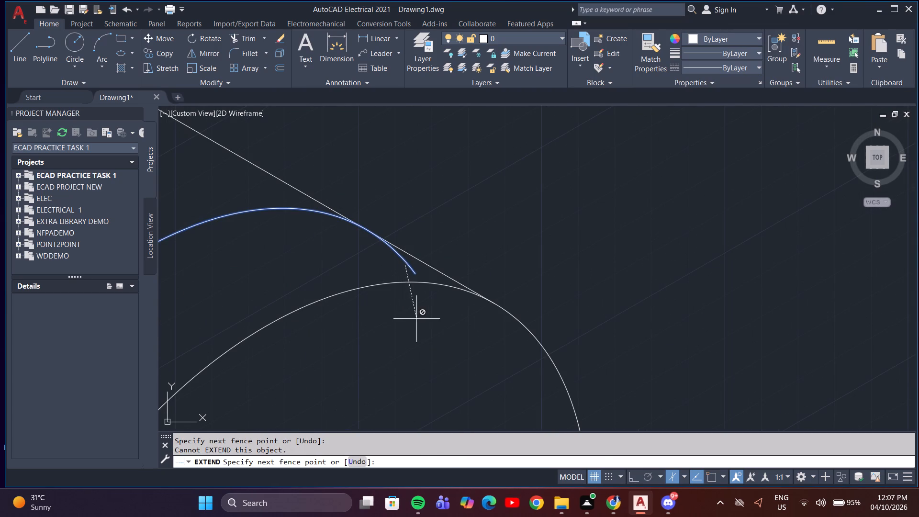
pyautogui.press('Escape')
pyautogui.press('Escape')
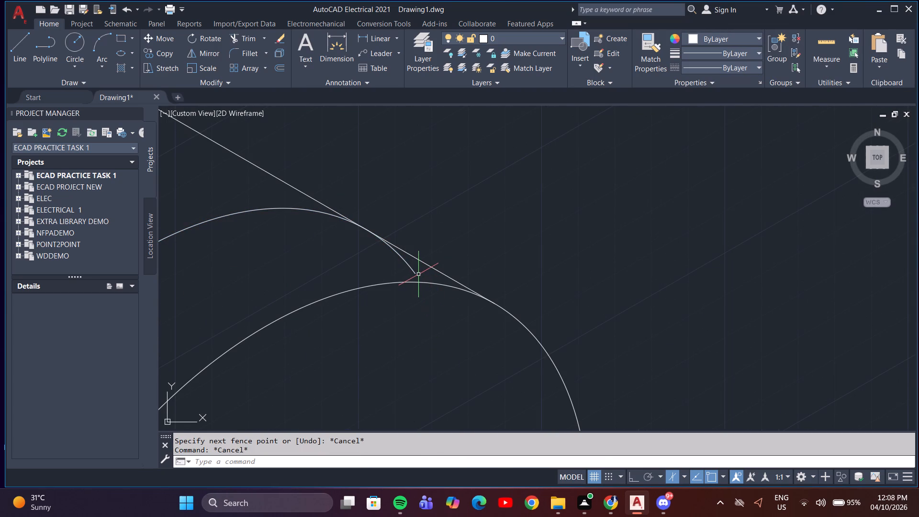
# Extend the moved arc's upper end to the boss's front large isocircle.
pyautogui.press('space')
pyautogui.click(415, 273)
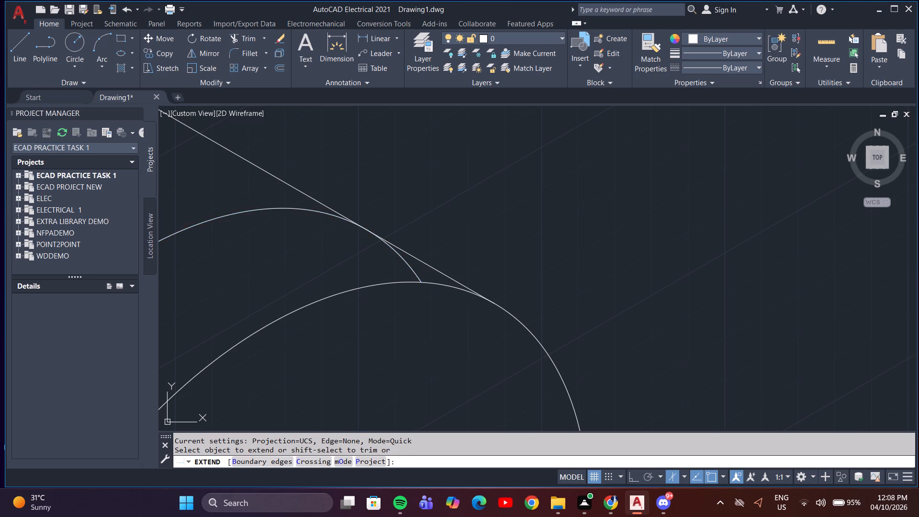
# Trim off the moved arc's lower end where it overruns into the boss's front large isocircle.
pyautogui.scroll(-2, 414, 298)
pyautogui.moveTo(480, 276); pyautogui.dragTo(501, 263, button='middle')
pyautogui.moveTo(441, 321); pyautogui.dragTo(569, 150, button='middle')
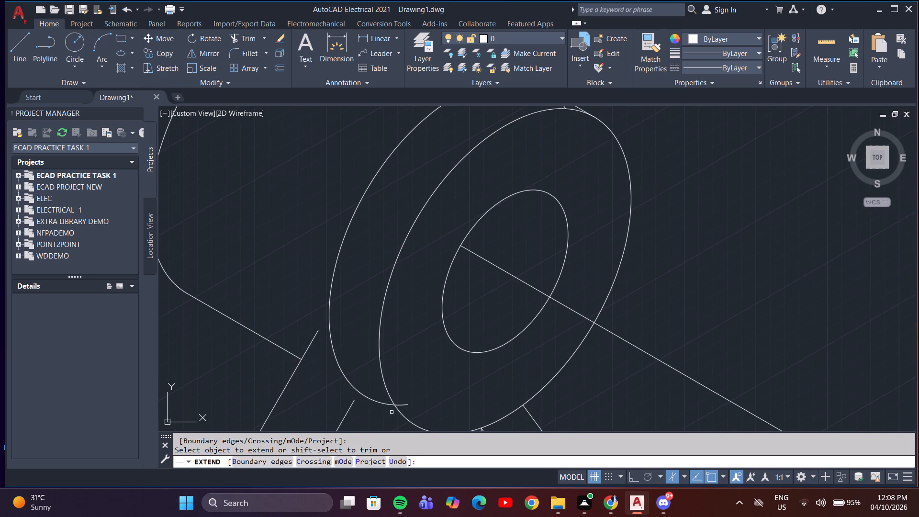
pyautogui.press('Escape')
pyautogui.write('tr')
pyautogui.press('Return')
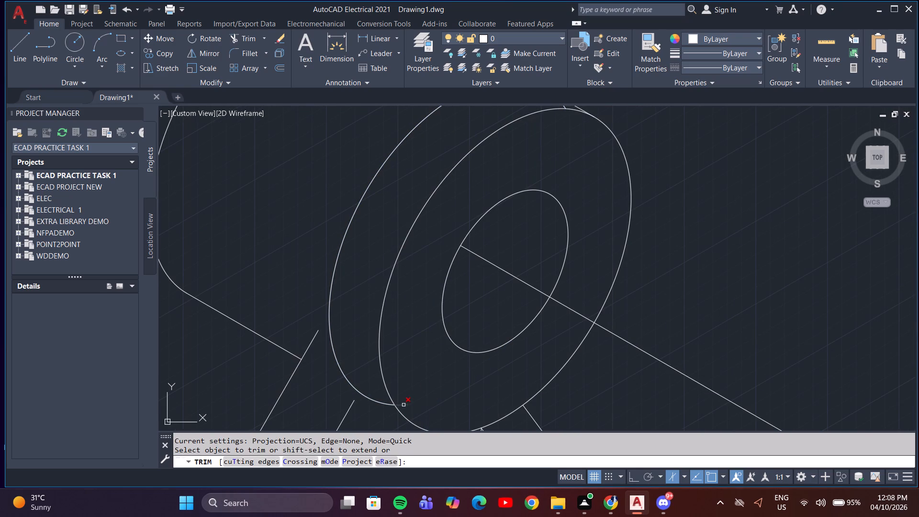
pyautogui.click(403, 405)
pyautogui.moveTo(441, 371); pyautogui.dragTo(443, 335, button='middle')
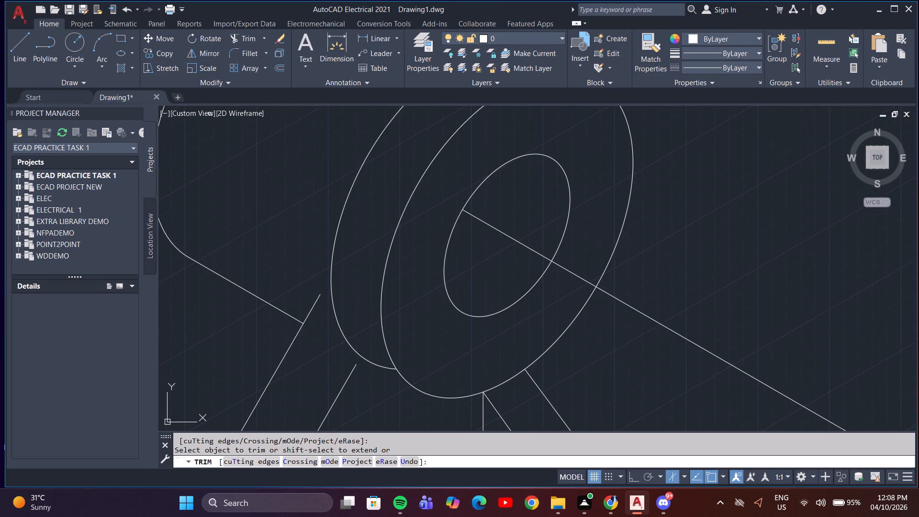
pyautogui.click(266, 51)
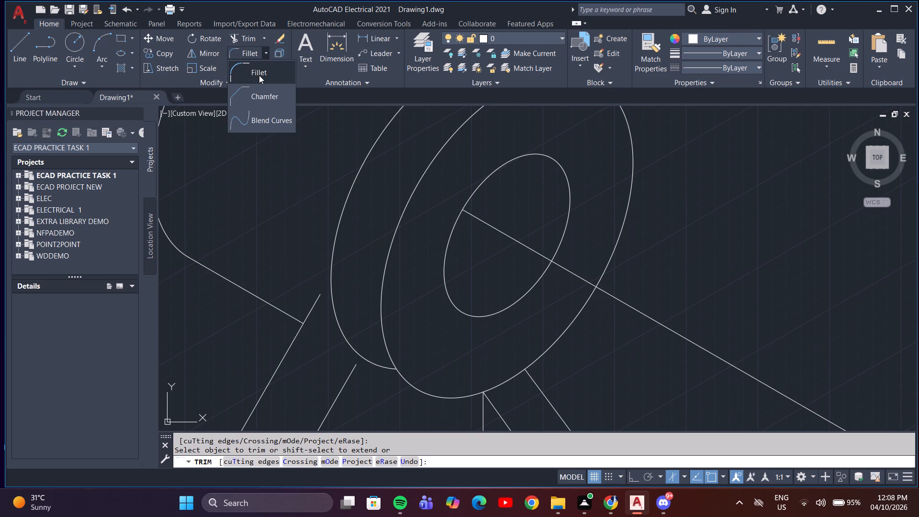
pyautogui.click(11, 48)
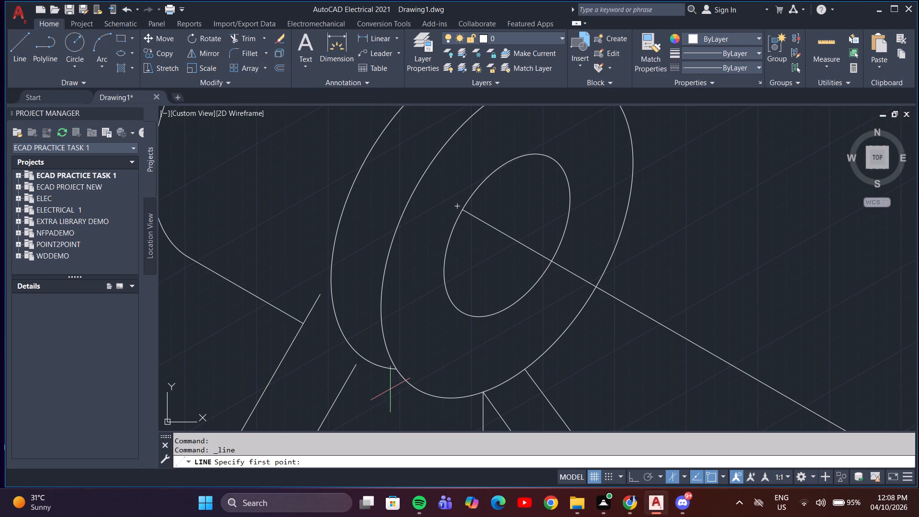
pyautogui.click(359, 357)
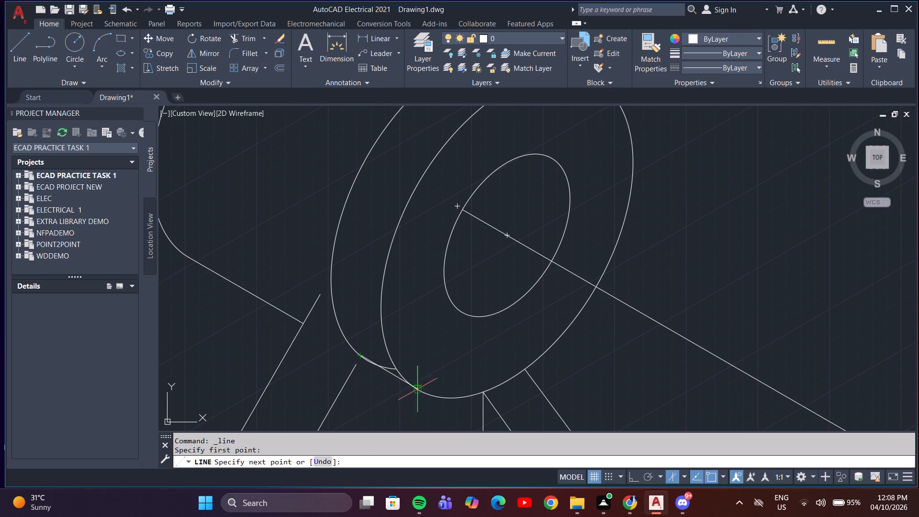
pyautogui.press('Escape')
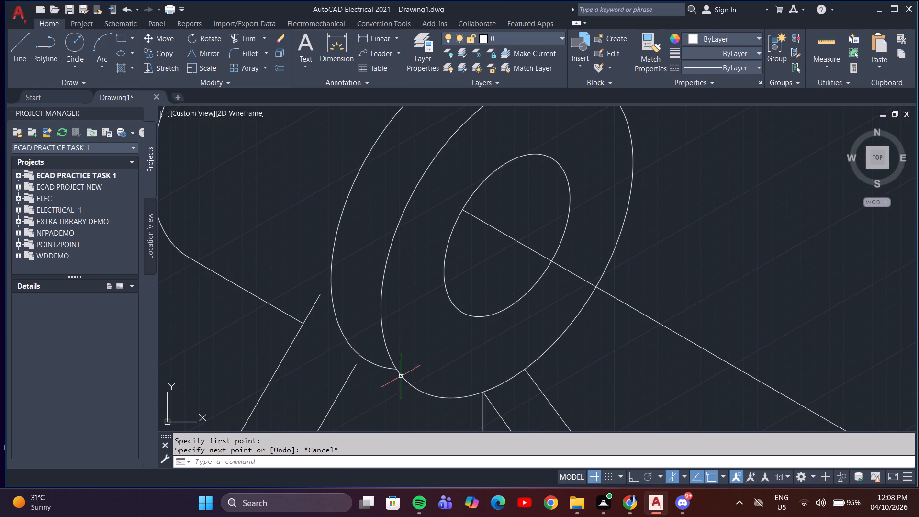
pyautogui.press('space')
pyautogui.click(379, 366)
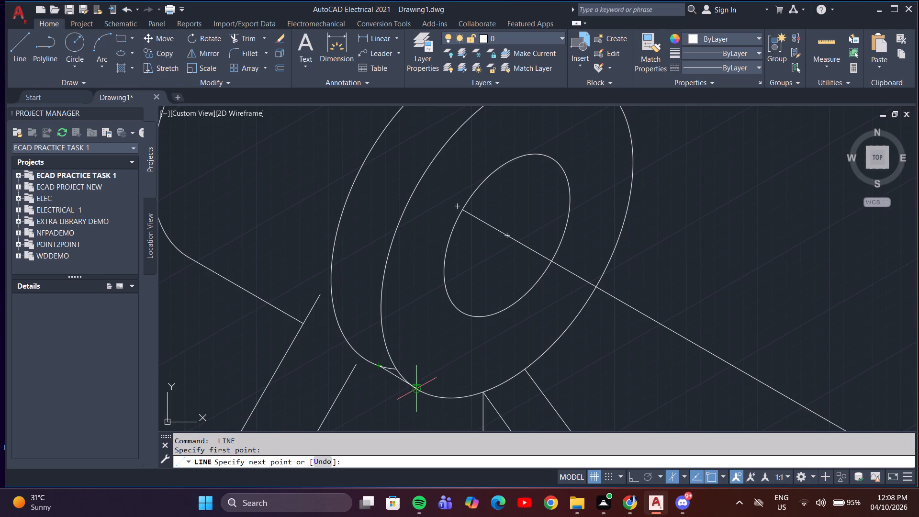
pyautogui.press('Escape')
# Draw a short line closing the boss's lower side, from the front large isocircle to the moved arc.
pyautogui.press('space')
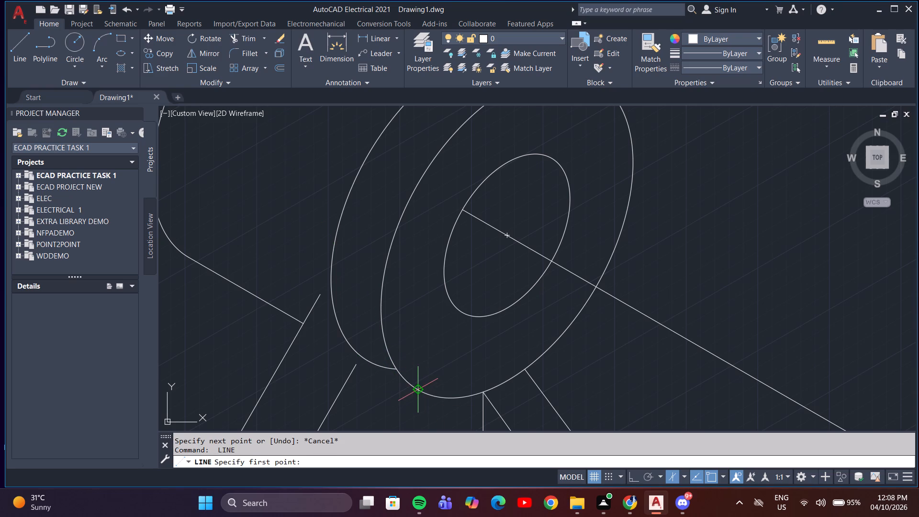
pyautogui.click(415, 386)
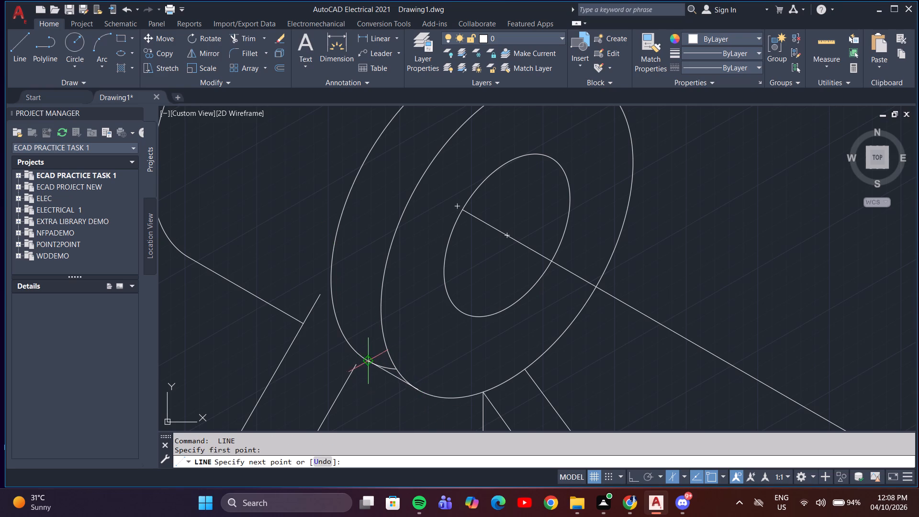
pyautogui.click(369, 360)
pyautogui.press('Escape')
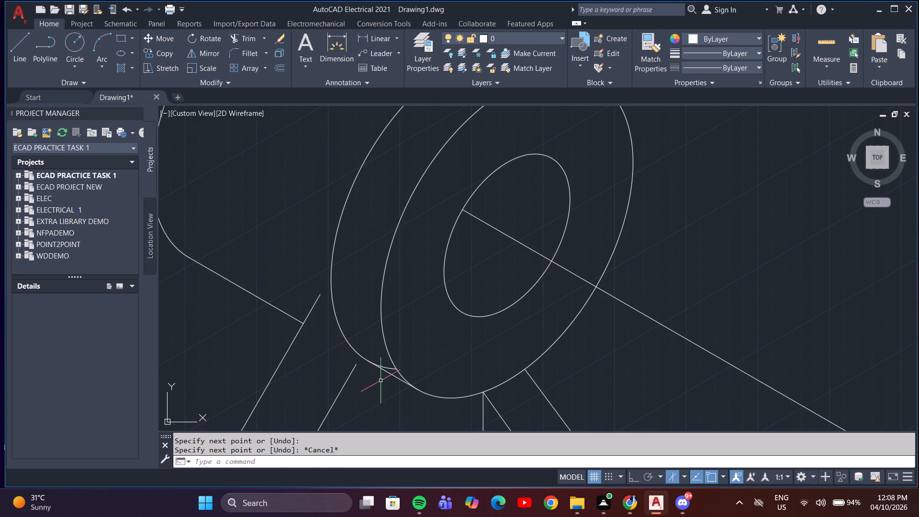
# Trim the moved arc's leftover ends between the boss's lower and upper side lines and the front large isocircle.
pyautogui.scroll(5, 381, 376)
pyautogui.write('tr')
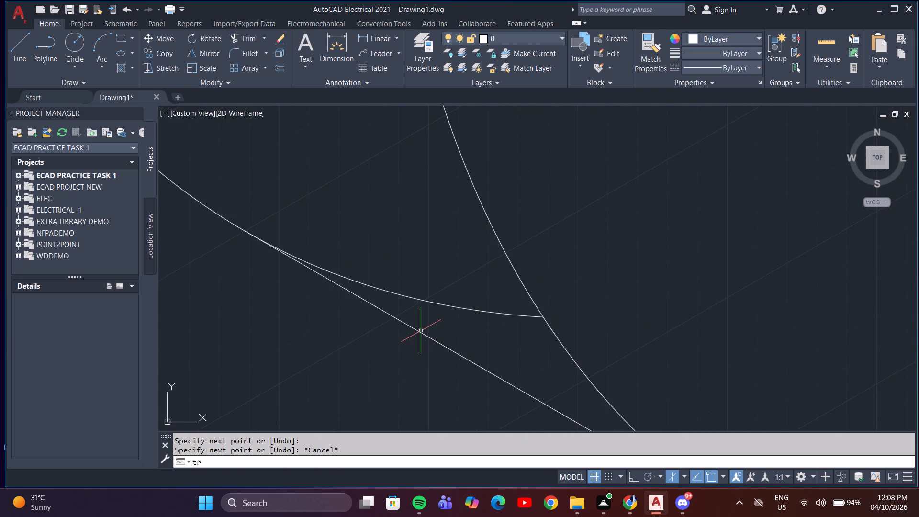
pyautogui.press('Return')
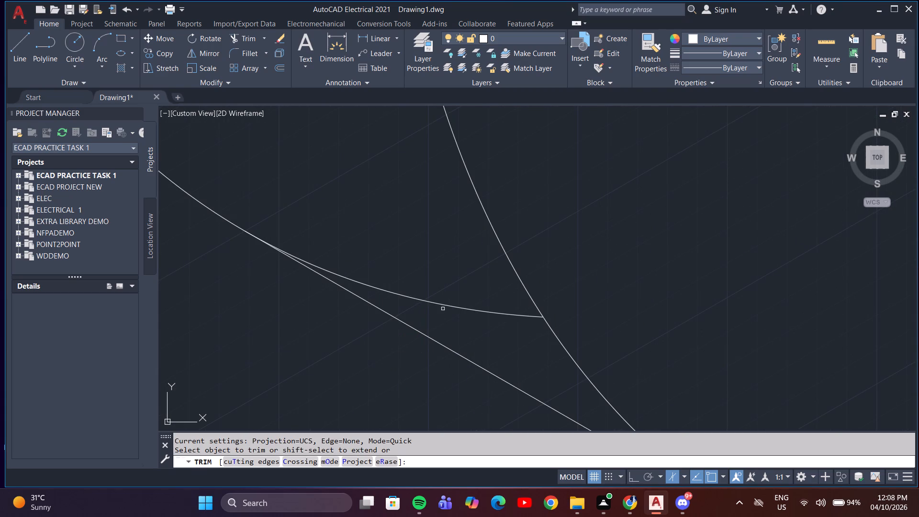
pyautogui.click(445, 306)
pyautogui.scroll(-6, 446, 310)
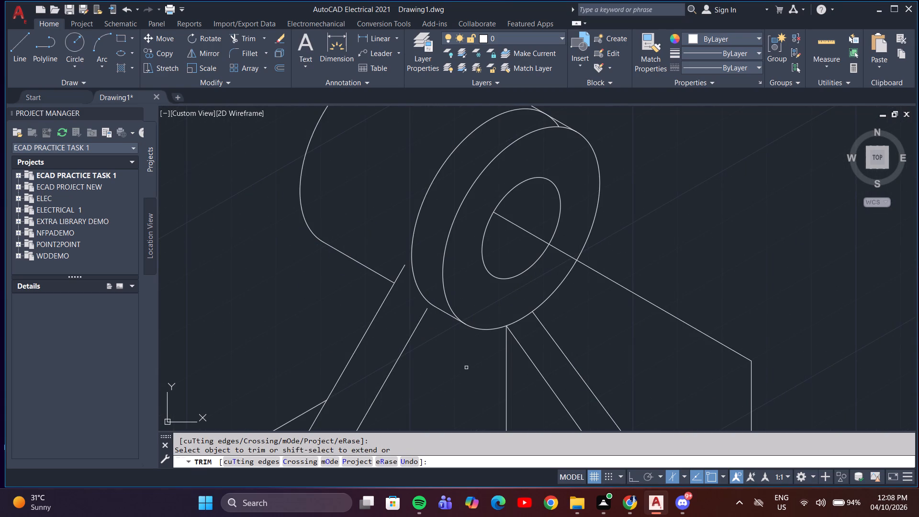
pyautogui.moveTo(548, 164); pyautogui.dragTo(549, 246, button='middle')
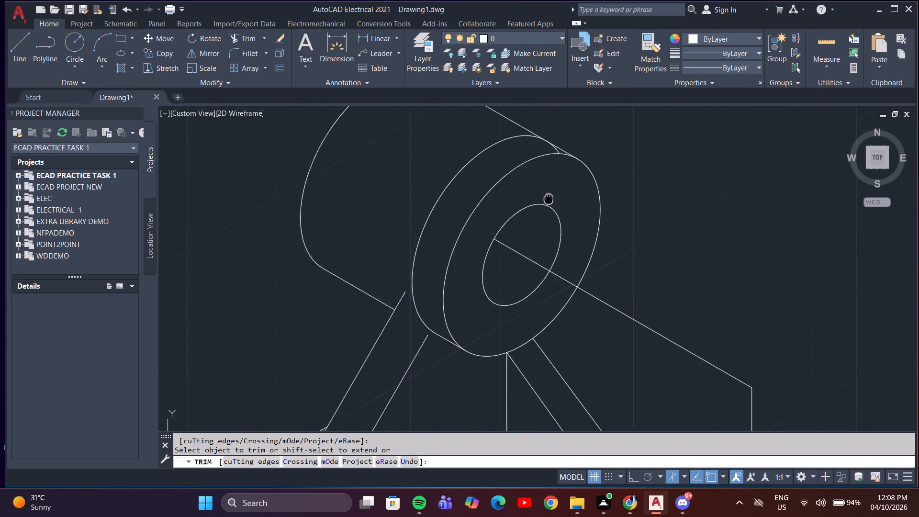
pyautogui.moveTo(549, 246); pyautogui.dragTo(535, 351, button='middle')
pyautogui.scroll(3, 531, 305)
pyautogui.click(576, 321)
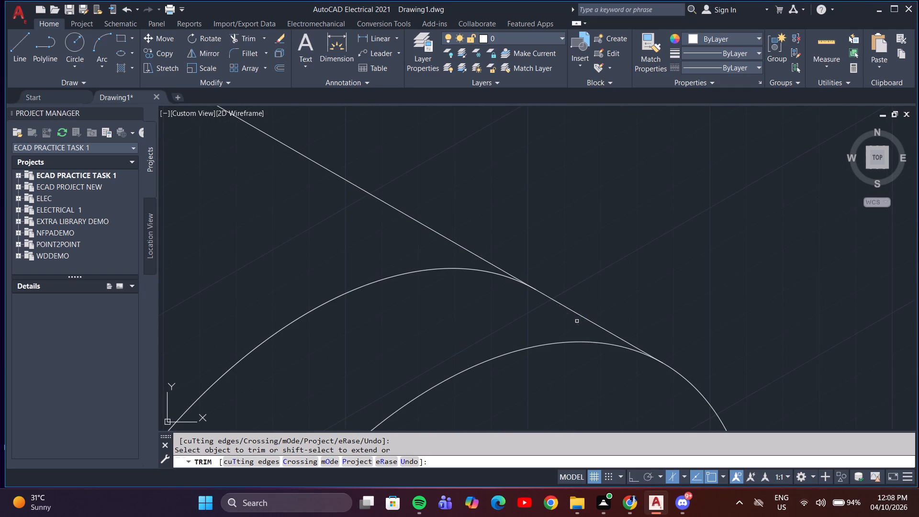
pyautogui.scroll(-4, 536, 306)
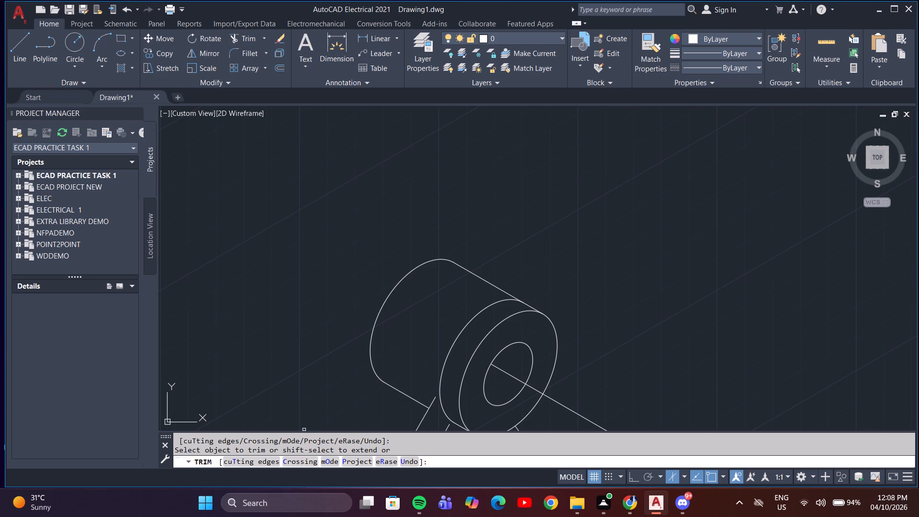
# Draw a line continuing the slanted plate's rear edge from its upper end past the boss's moved arc.
pyautogui.press('Escape')
pyautogui.press('l')
pyautogui.press('Return')
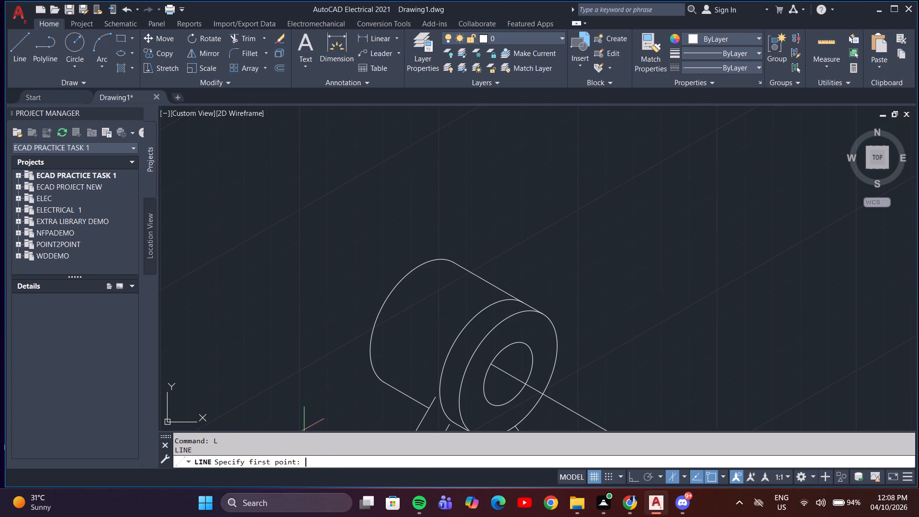
pyautogui.click(437, 400)
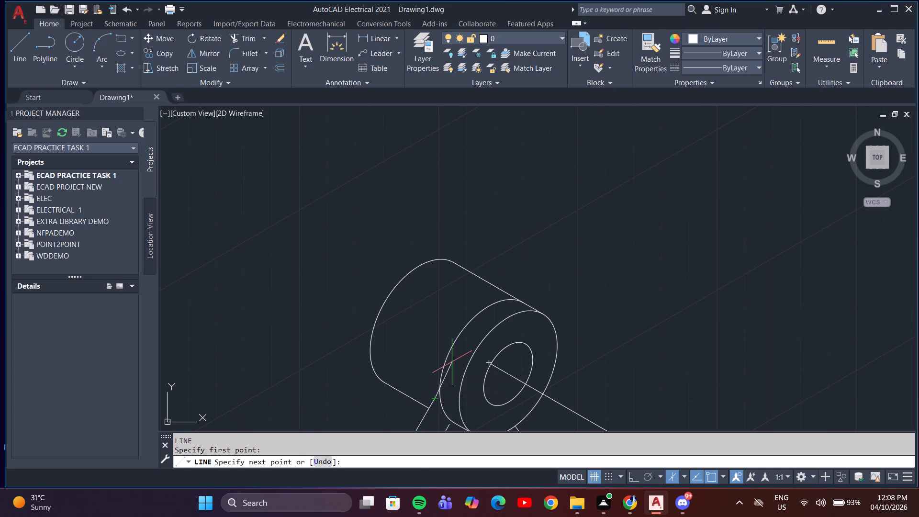
pyautogui.click(453, 361)
pyautogui.press('Escape')
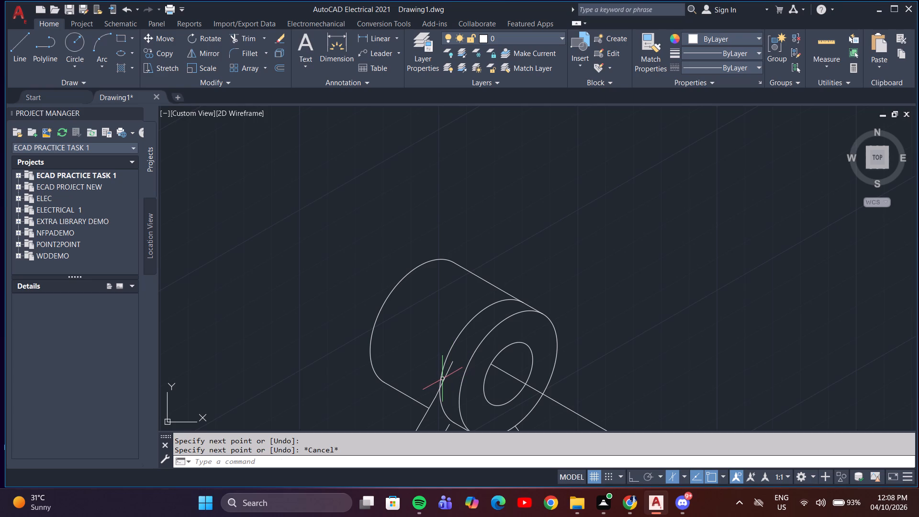
# Trim the part of the added plate-edge line that overruns the boss's moved arc.
pyautogui.press('t')
pyautogui.press('r')
pyautogui.press('Return')
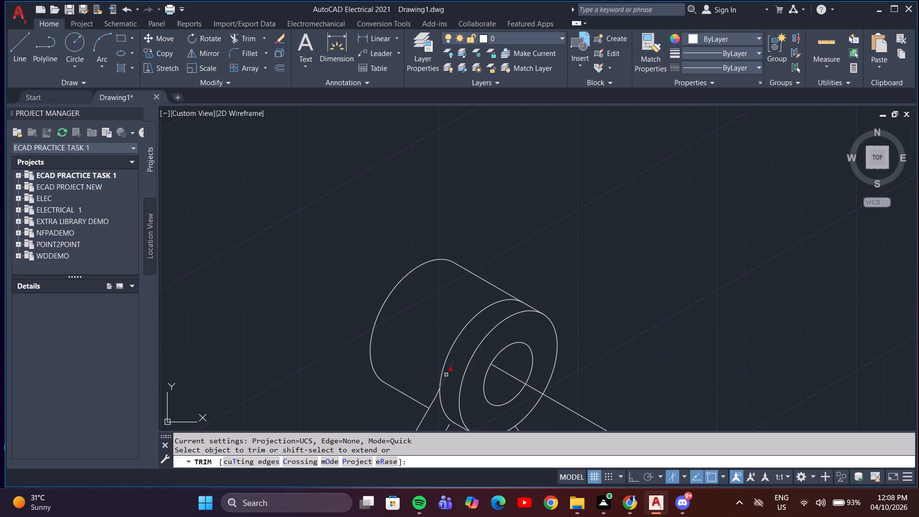
pyautogui.click(447, 375)
# Trim away the slanted construction line from the boss's hole, across its front face and out to the vertical construction line.
pyautogui.scroll(-2, 451, 384)
pyautogui.moveTo(453, 386); pyautogui.dragTo(461, 344, button='middle')
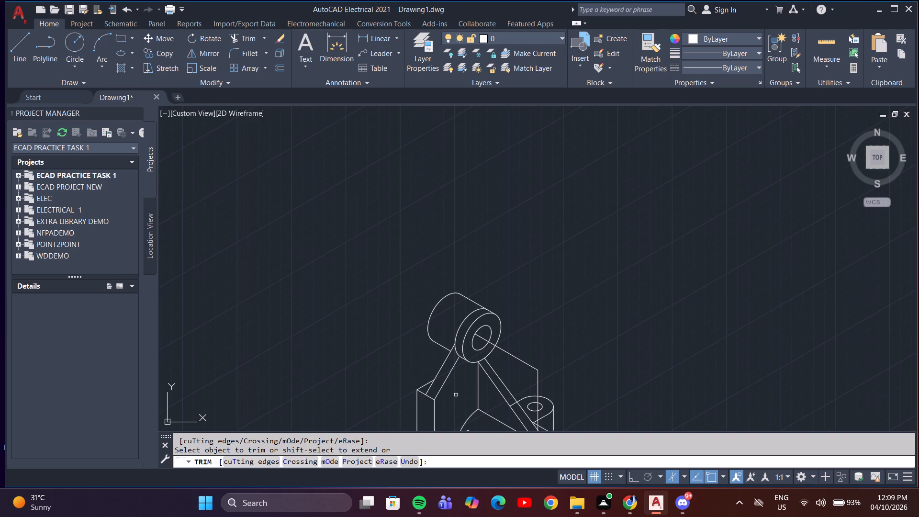
pyautogui.moveTo(588, 282); pyautogui.dragTo(543, 230, button='middle')
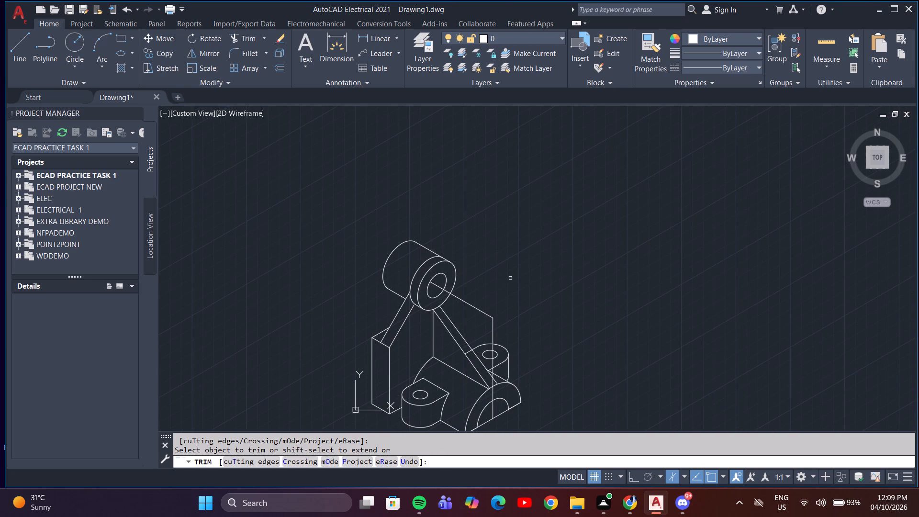
pyautogui.click(477, 310)
pyautogui.click(436, 283)
pyautogui.scroll(4, 451, 292)
pyautogui.click(426, 298)
pyautogui.scroll(-3, 483, 309)
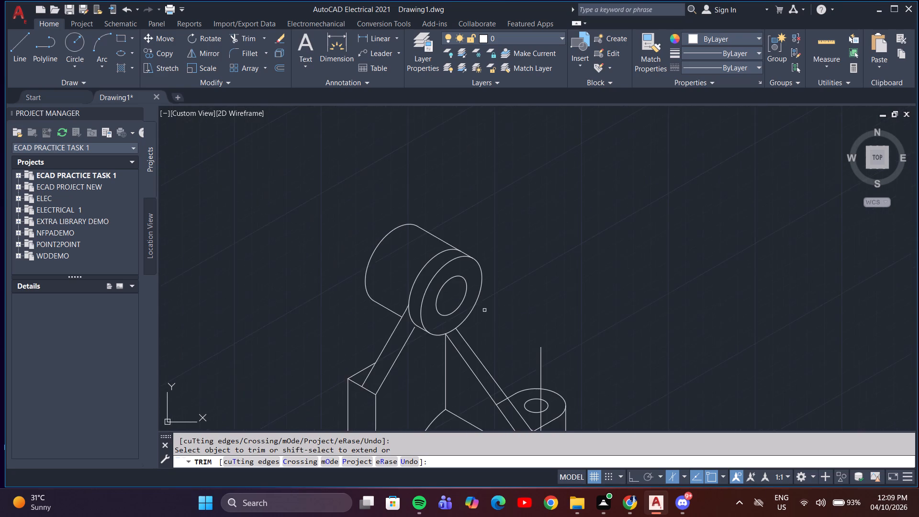
# Trim the vertical construction line above the rear lug and erase its remaining part crossing the lug's hole.
pyautogui.moveTo(538, 318); pyautogui.dragTo(542, 255, button='middle')
pyautogui.click(546, 308)
pyautogui.scroll(6, 543, 336)
pyautogui.scroll(-5, 556, 334)
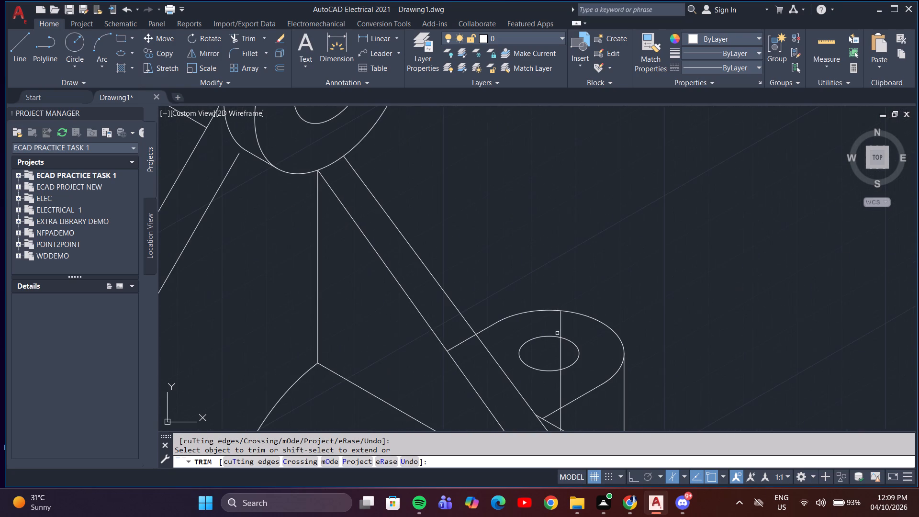
pyautogui.press('Escape')
pyautogui.click(560, 326)
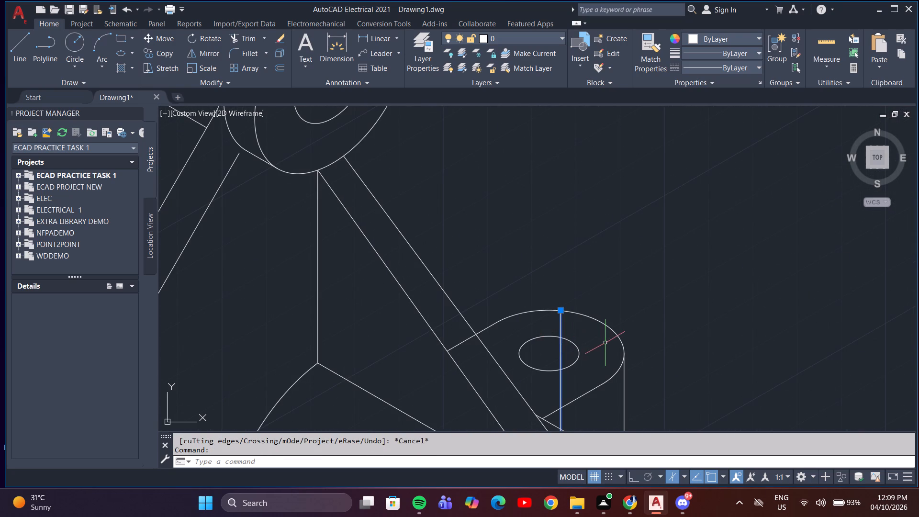
pyautogui.press('Delete')
# Move the entire figure, based at the half-cylinder's rear top point, to empty space away from the UCS origin along positive X.
pyautogui.scroll(-4, 602, 306)
pyautogui.moveTo(673, 322); pyautogui.dragTo(536, 280, button='middle')
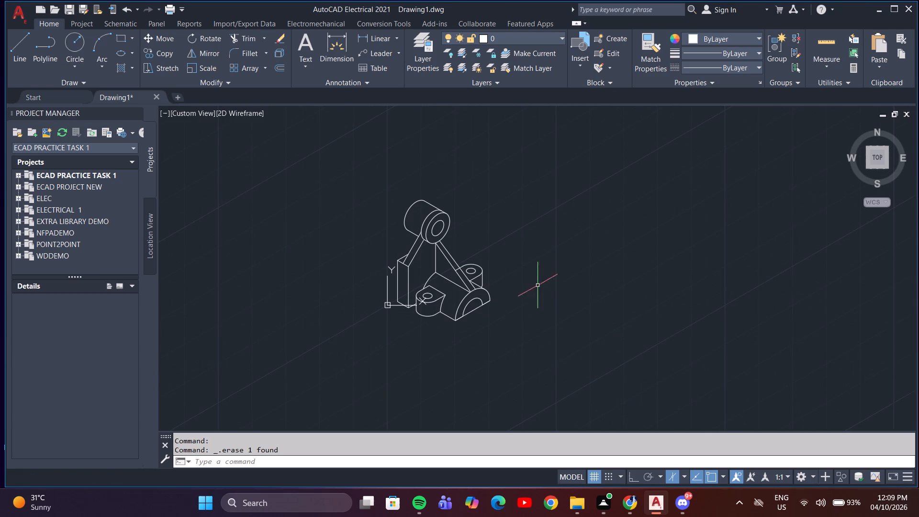
pyautogui.click(517, 164)
pyautogui.click(382, 335)
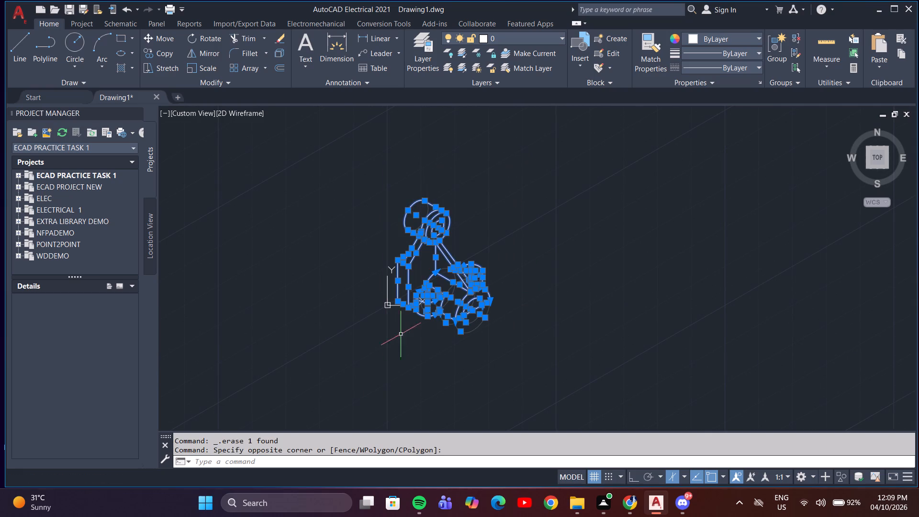
pyautogui.press('m')
pyautogui.press('Return')
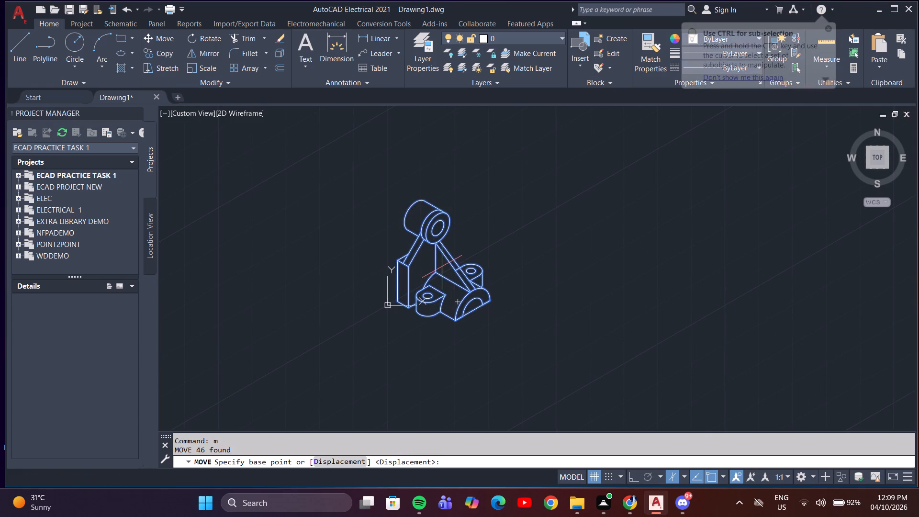
pyautogui.click(436, 272)
pyautogui.click(608, 251)
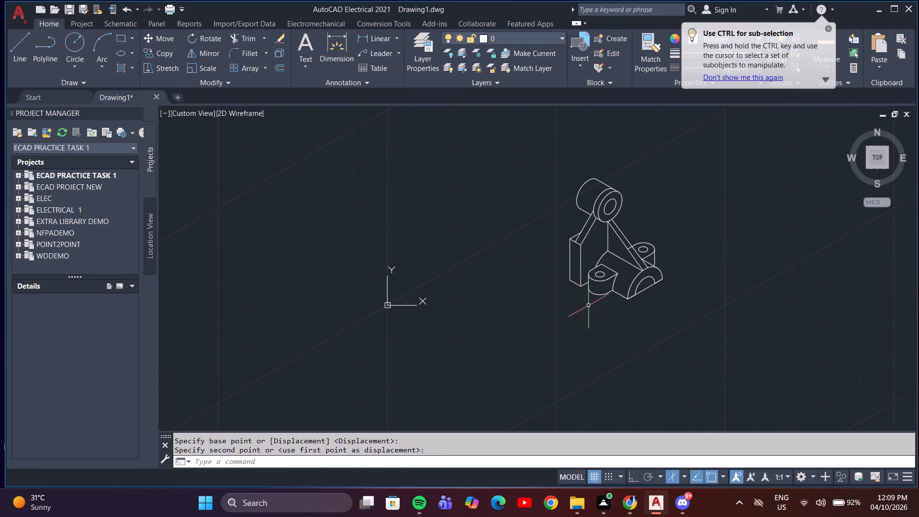
# Copy the boss's rear outline arc 10 units forward along the boss's axis, using the arc's lower endpoint as base point.
pyautogui.moveTo(536, 286); pyautogui.dragTo(409, 319, button='middle')
pyautogui.scroll(1, 543, 259)
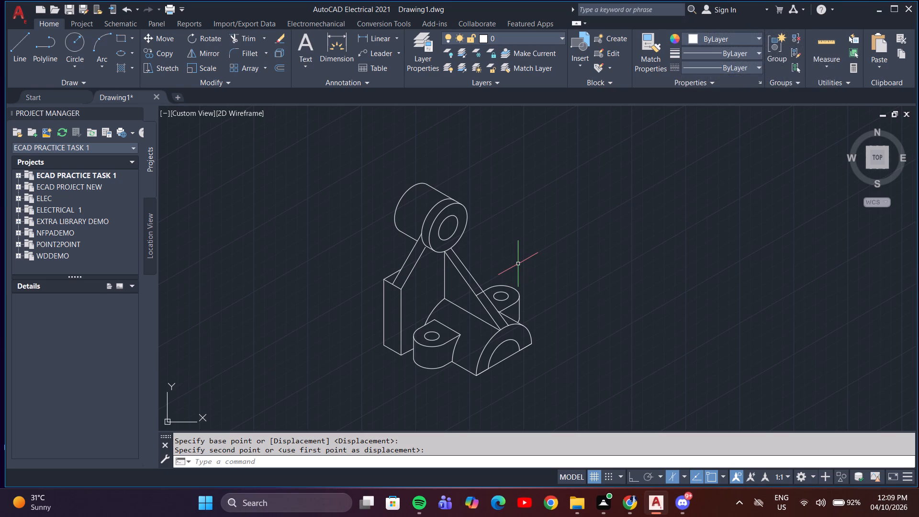
pyautogui.press('Escape')
pyautogui.click(395, 210)
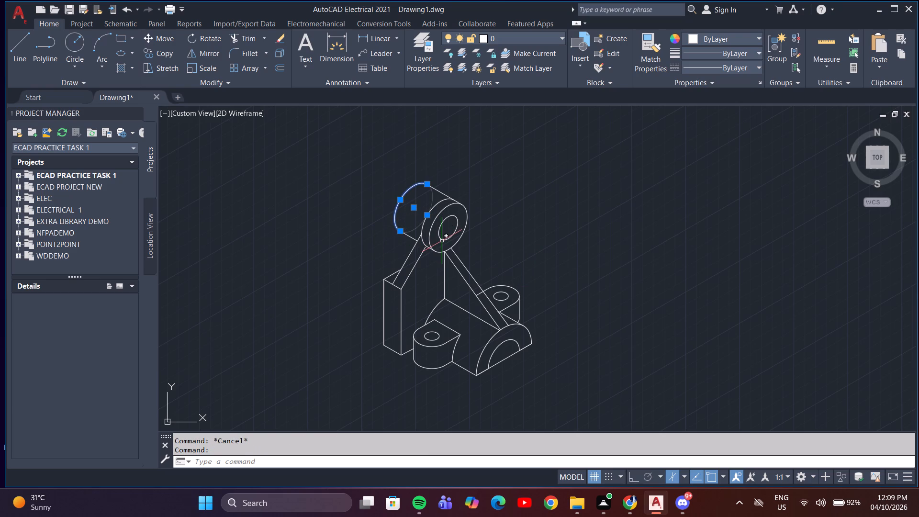
pyautogui.write('co')
pyautogui.press('Return')
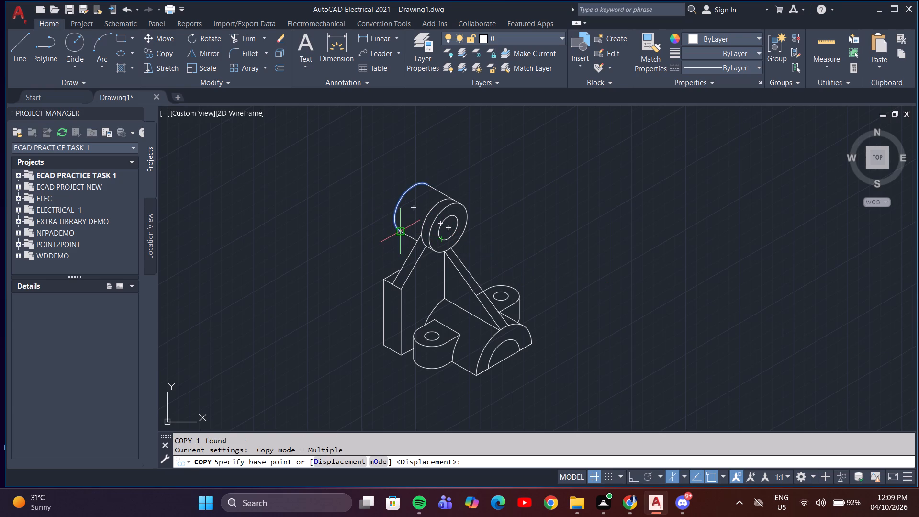
pyautogui.click(398, 231)
pyautogui.press('1')
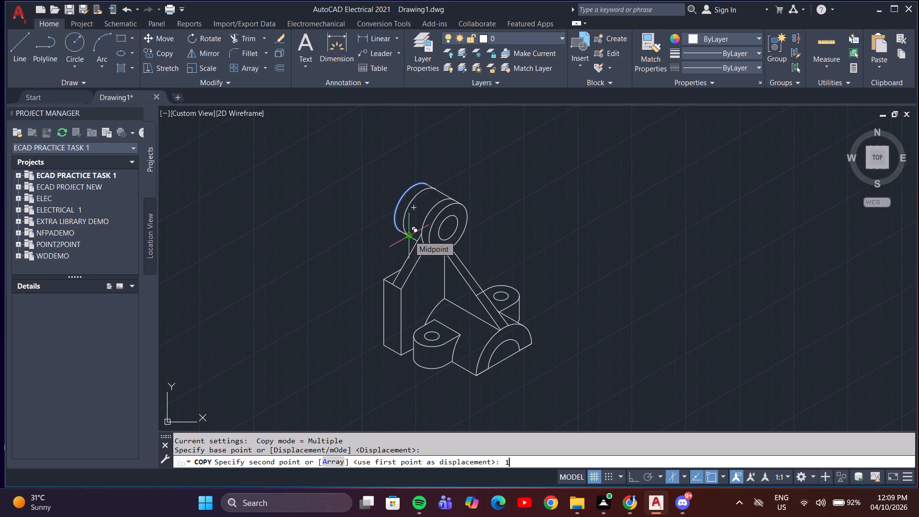
pyautogui.press('0')
pyautogui.press('Return')
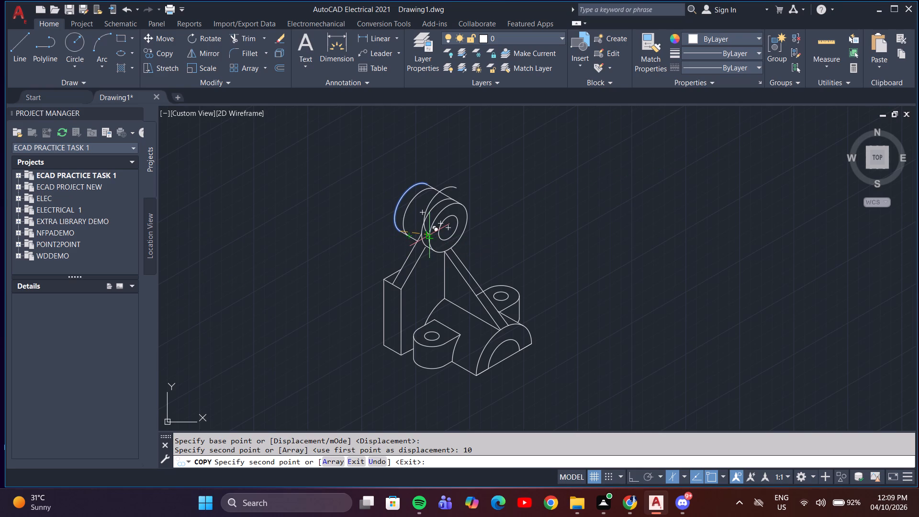
pyautogui.press('Escape')
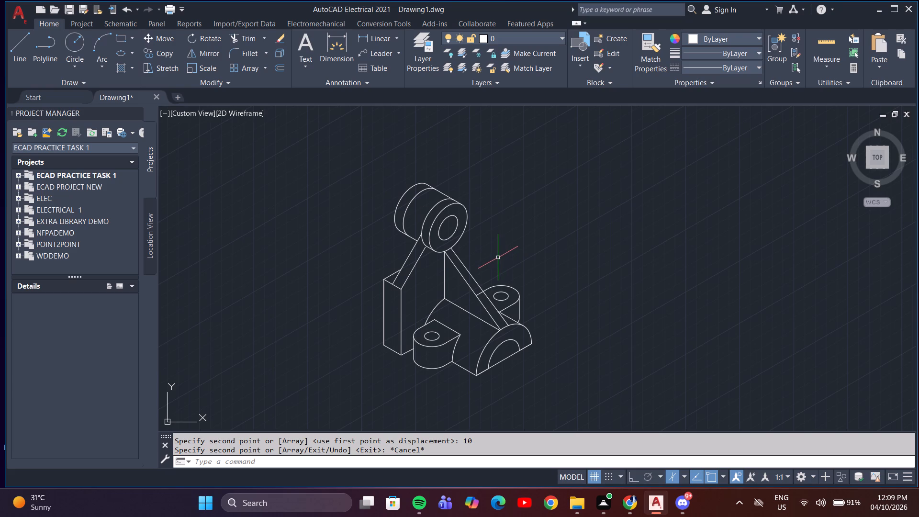
pyautogui.press('Escape')
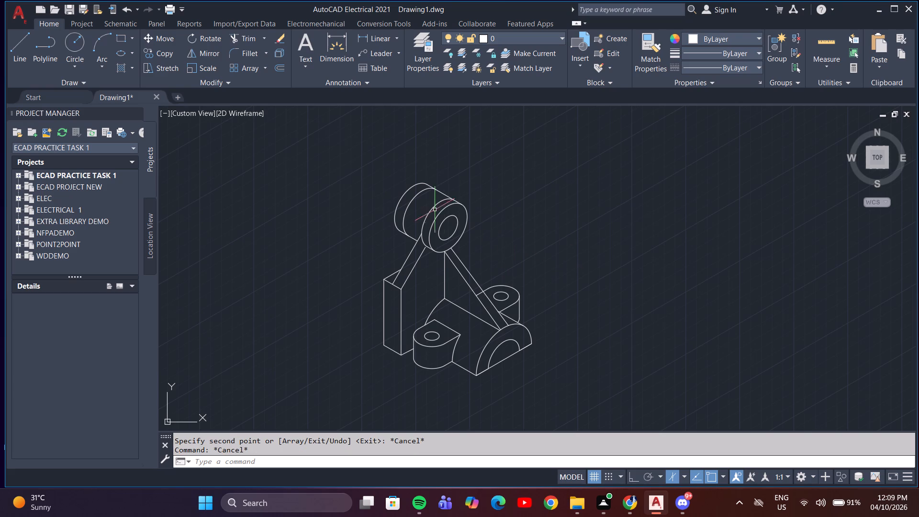
# Copy the boss's front outer and hole ellipses 40 units rearward from their centre, using the left isoplane.
pyautogui.click(448, 219)
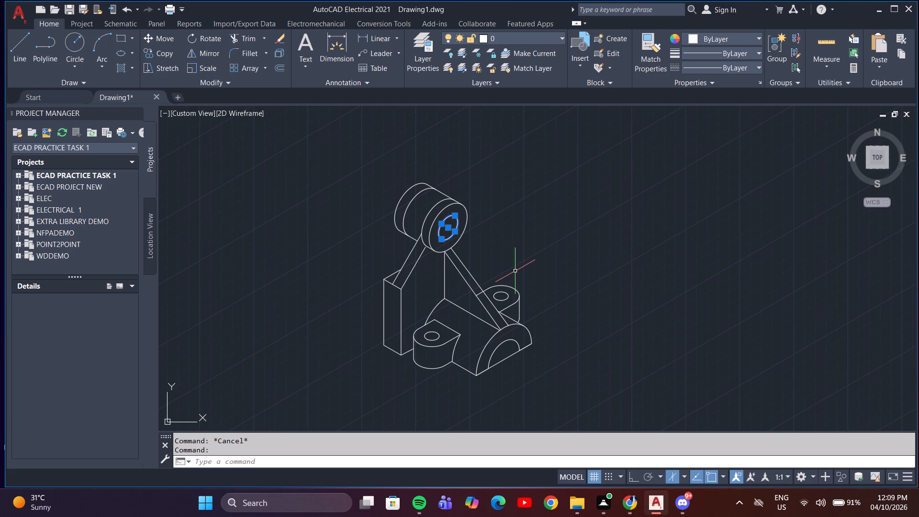
pyautogui.click(436, 219)
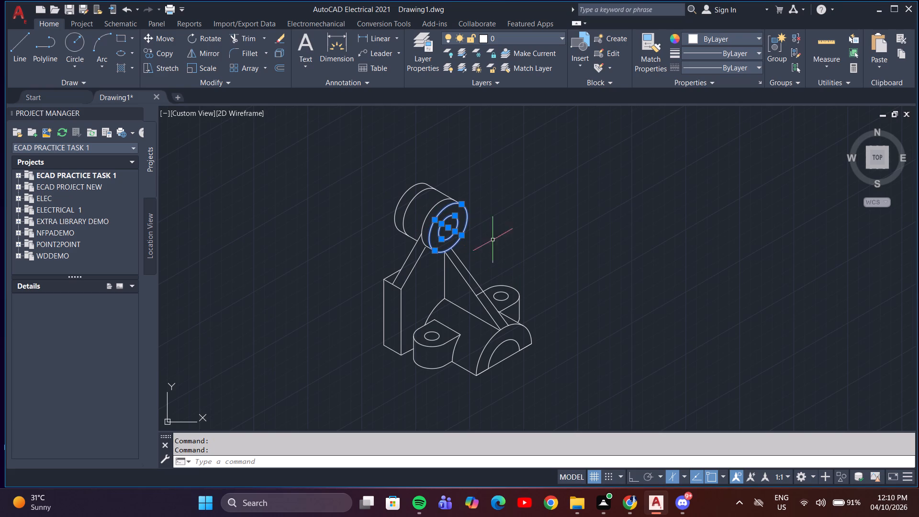
pyautogui.press('m')
pyautogui.press('BackSpace')
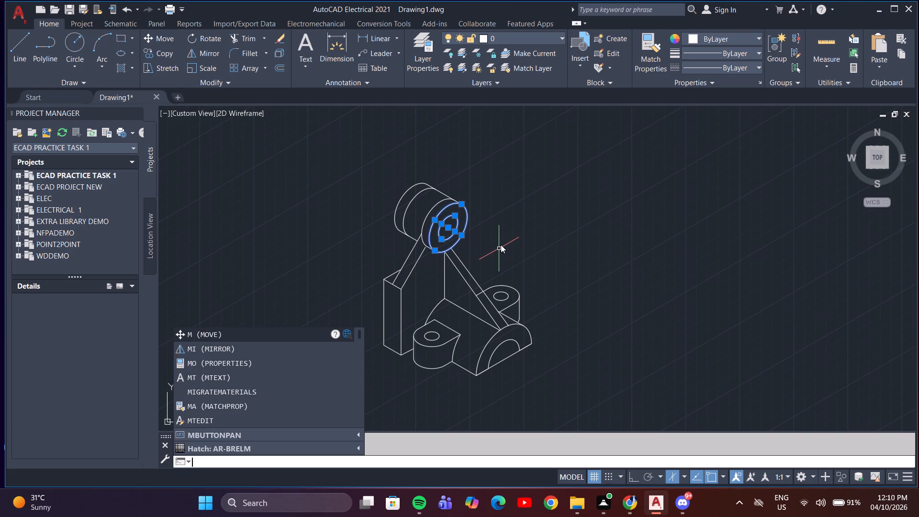
pyautogui.write('co')
pyautogui.press('Return')
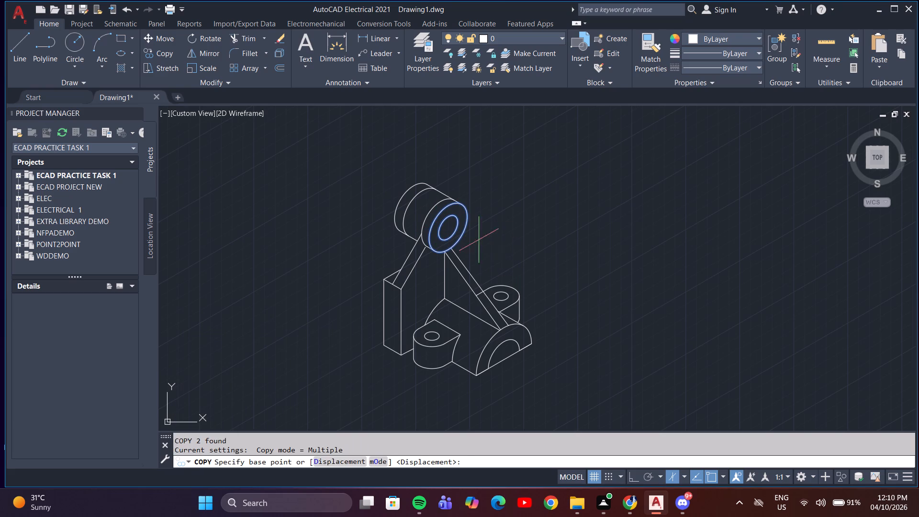
pyautogui.click(448, 226)
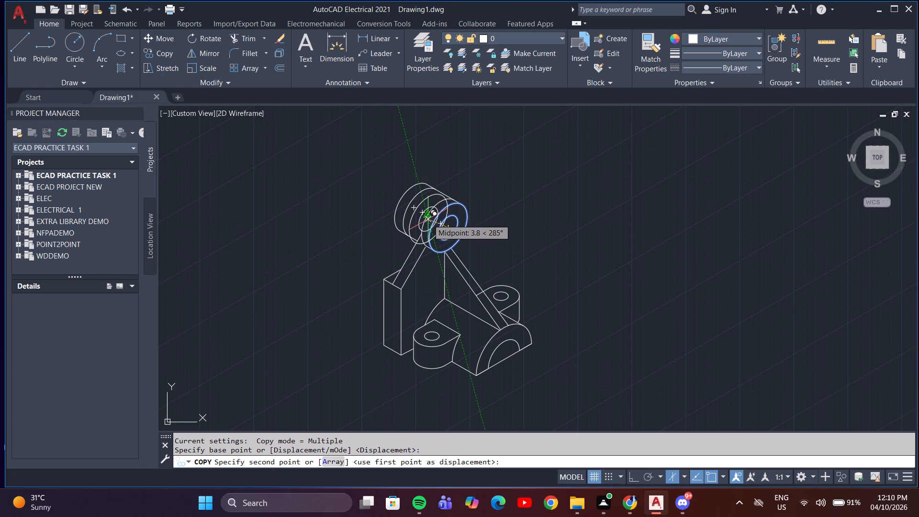
pyautogui.press('F5')
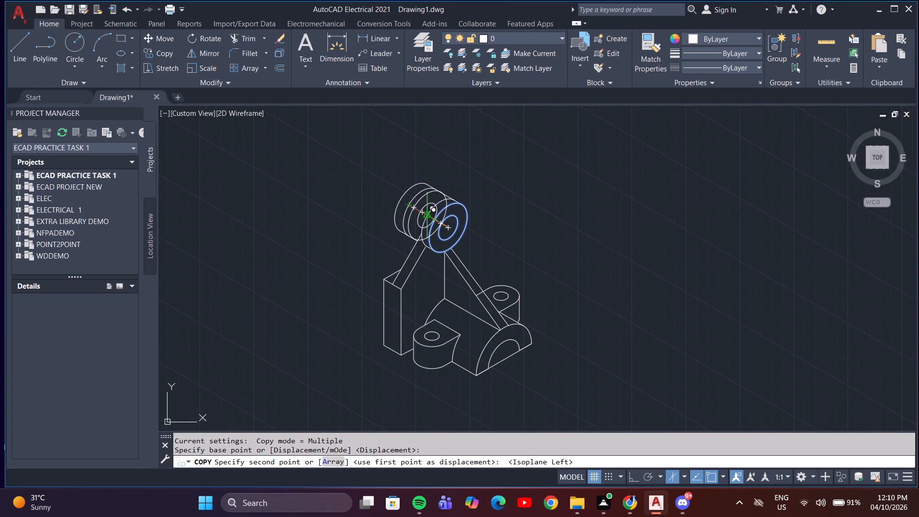
pyautogui.write('40')
pyautogui.press('Return')
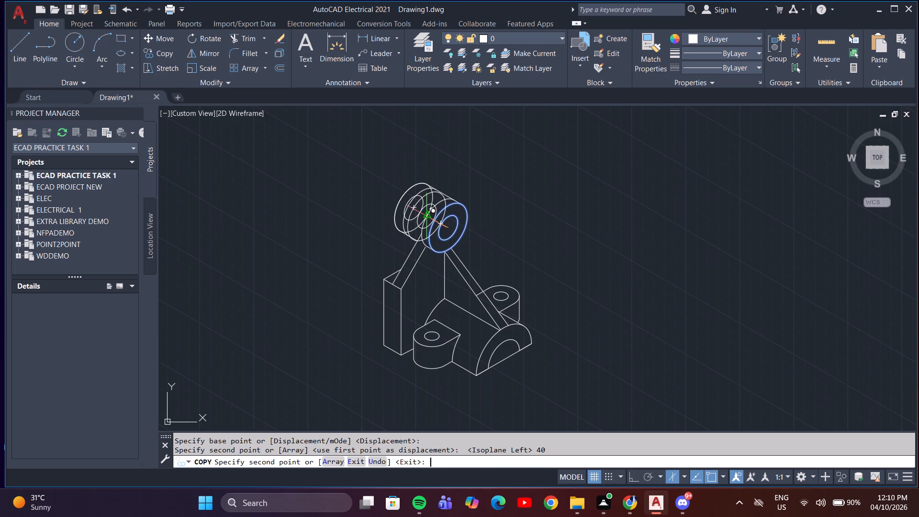
pyautogui.press('Escape')
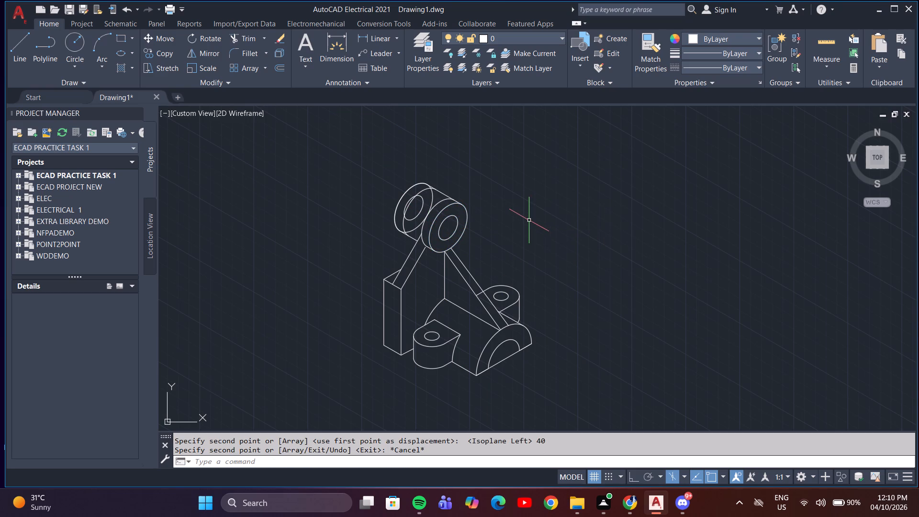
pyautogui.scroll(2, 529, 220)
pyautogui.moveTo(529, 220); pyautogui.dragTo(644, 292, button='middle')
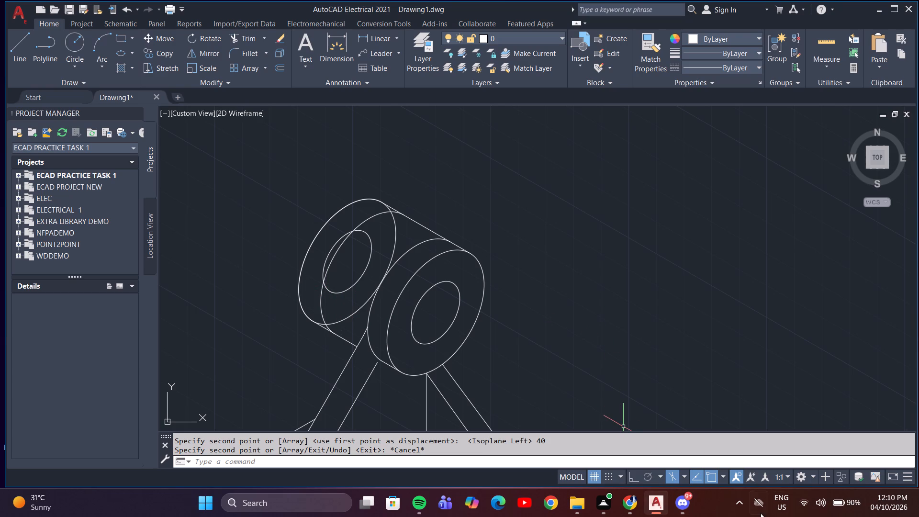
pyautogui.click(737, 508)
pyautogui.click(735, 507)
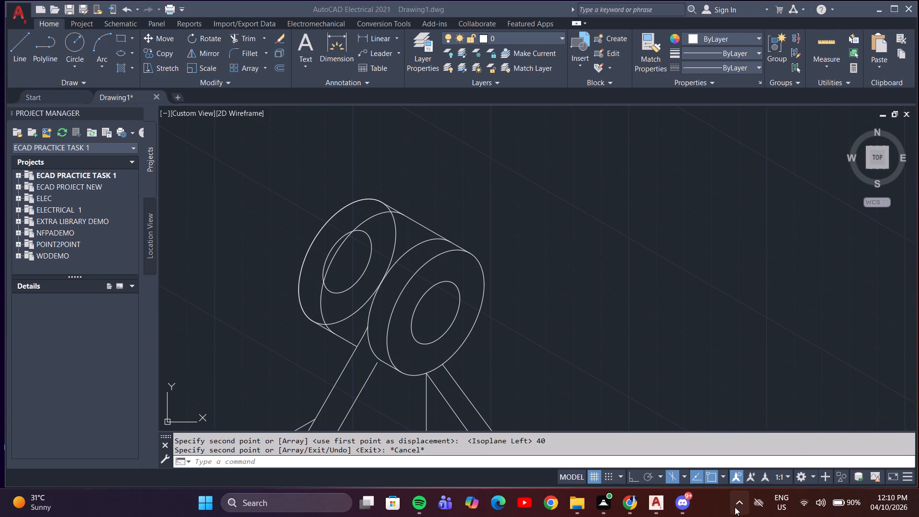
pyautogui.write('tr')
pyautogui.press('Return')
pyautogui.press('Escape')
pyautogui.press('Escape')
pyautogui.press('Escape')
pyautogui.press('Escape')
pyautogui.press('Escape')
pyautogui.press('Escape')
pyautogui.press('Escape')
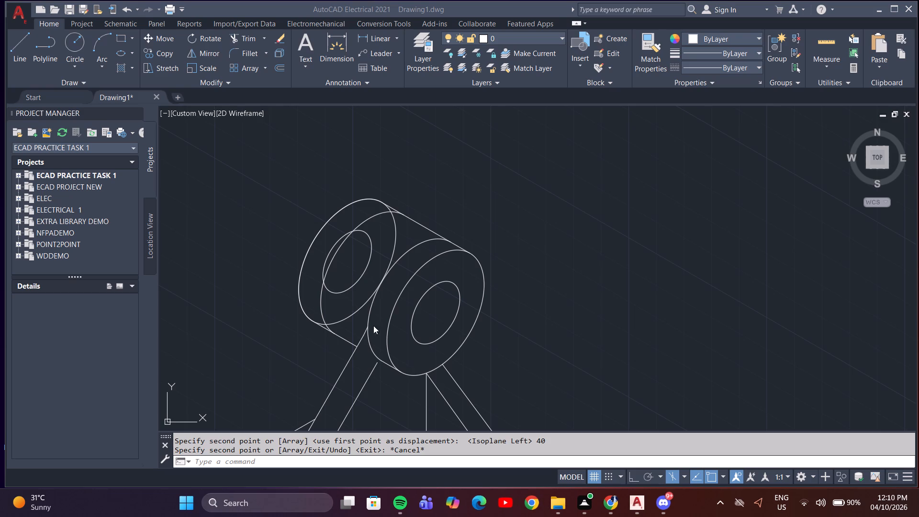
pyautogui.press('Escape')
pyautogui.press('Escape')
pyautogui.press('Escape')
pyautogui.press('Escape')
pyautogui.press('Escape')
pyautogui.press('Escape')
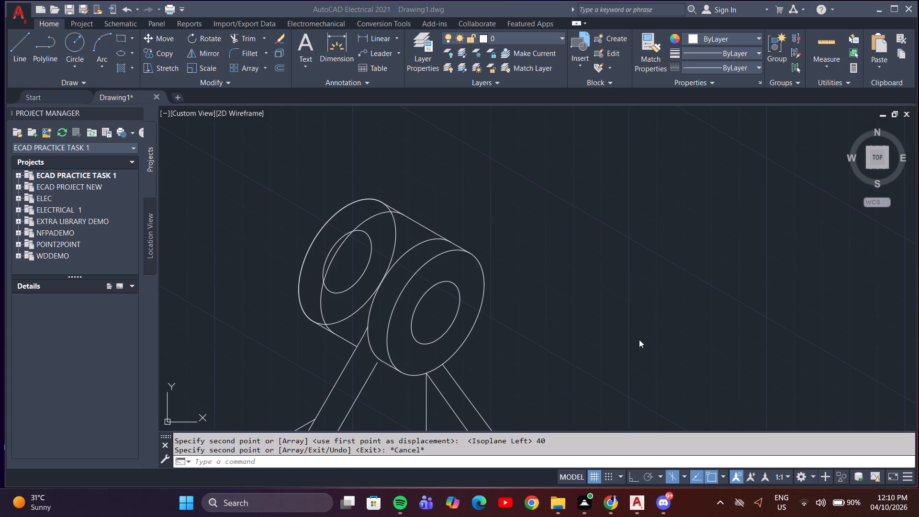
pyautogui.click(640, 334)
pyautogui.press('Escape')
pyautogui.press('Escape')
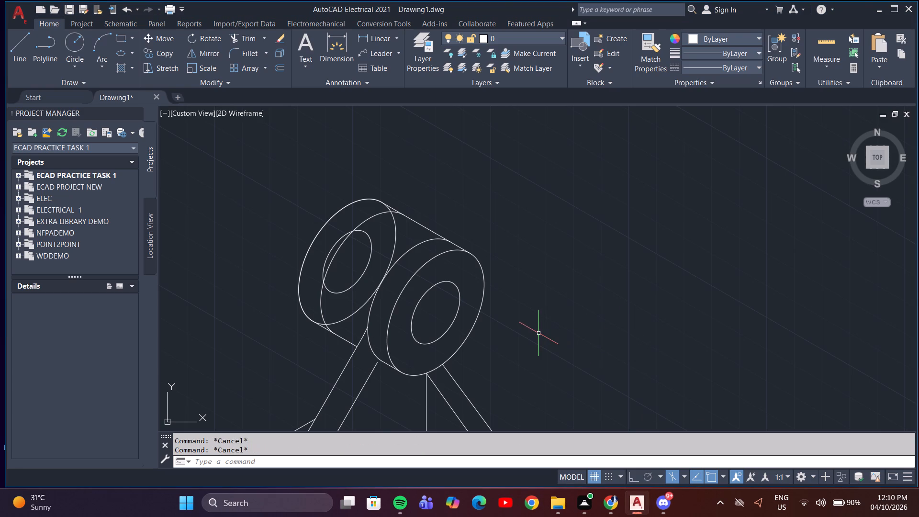
# Trim the copied rear outer ellipse where it crosses the boss's body, including its short lower remnant at the tangent edge.
pyautogui.write('tr')
pyautogui.press('Return')
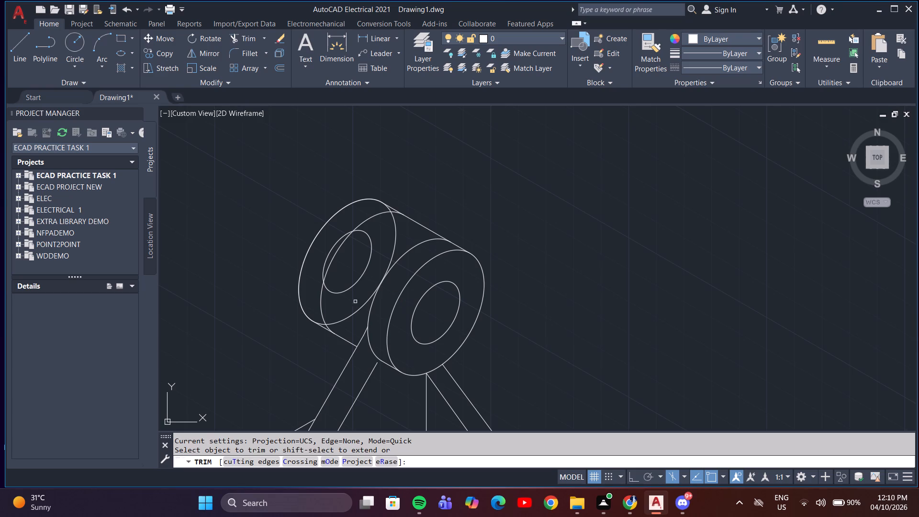
pyautogui.click(350, 315)
pyautogui.scroll(4, 323, 322)
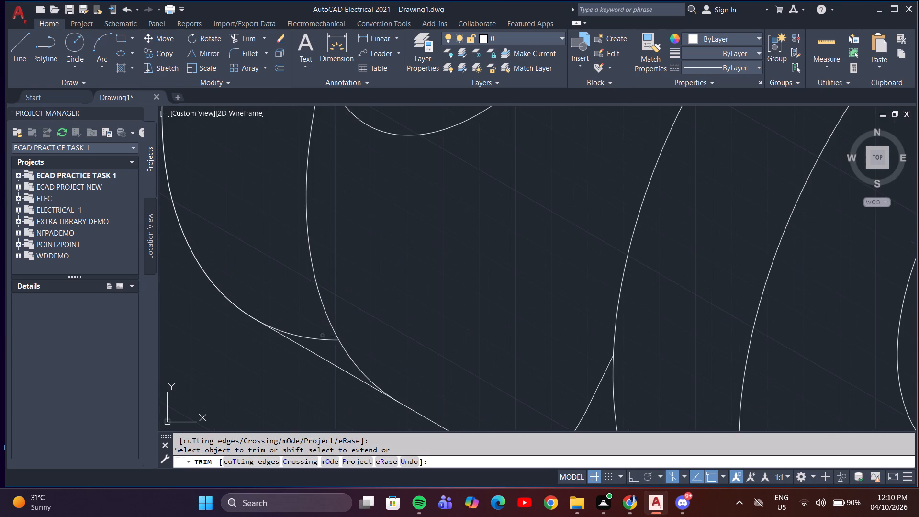
pyautogui.click(322, 339)
pyautogui.scroll(-2, 303, 295)
pyautogui.moveTo(299, 287); pyautogui.dragTo(299, 300, button='middle')
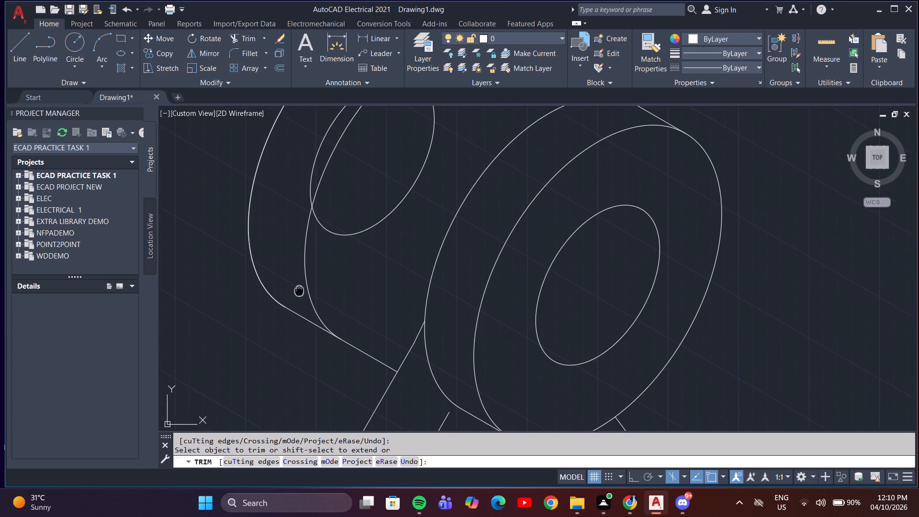
pyautogui.moveTo(299, 300); pyautogui.dragTo(297, 360, button='middle')
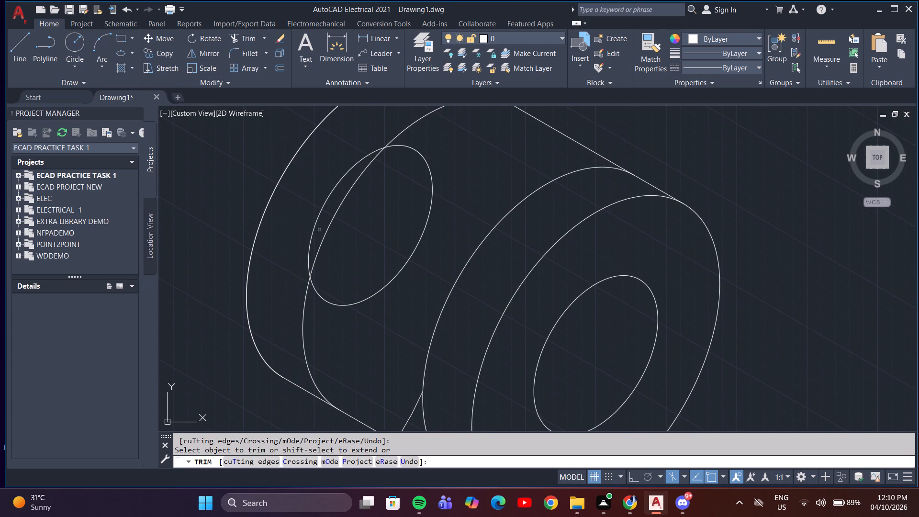
# Trim away all segments of the copied hole ellipse at the boss's rear.
pyautogui.click(314, 230)
pyautogui.moveTo(454, 161); pyautogui.dragTo(323, 350)
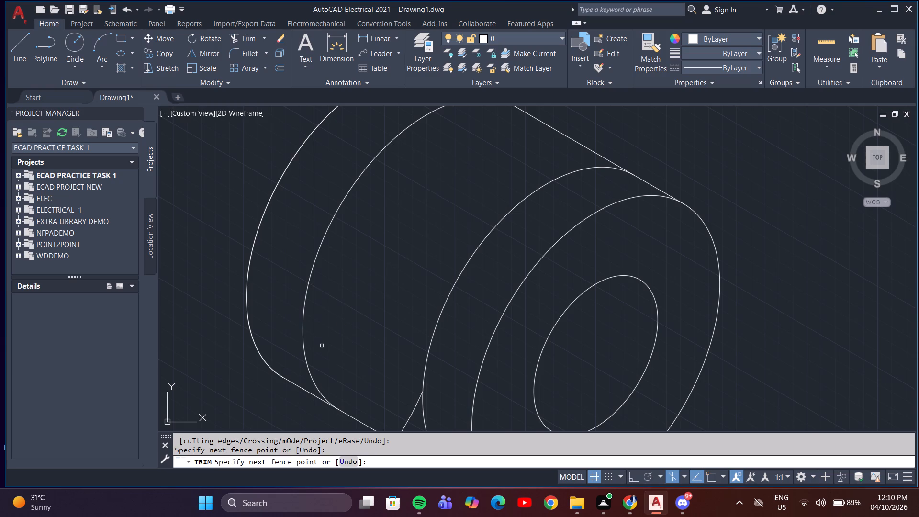
# Trim the copied rear outer ellipse's short remnant below the boss's upper tangent edge.
pyautogui.scroll(-3, 379, 318)
pyautogui.scroll(3, 415, 253)
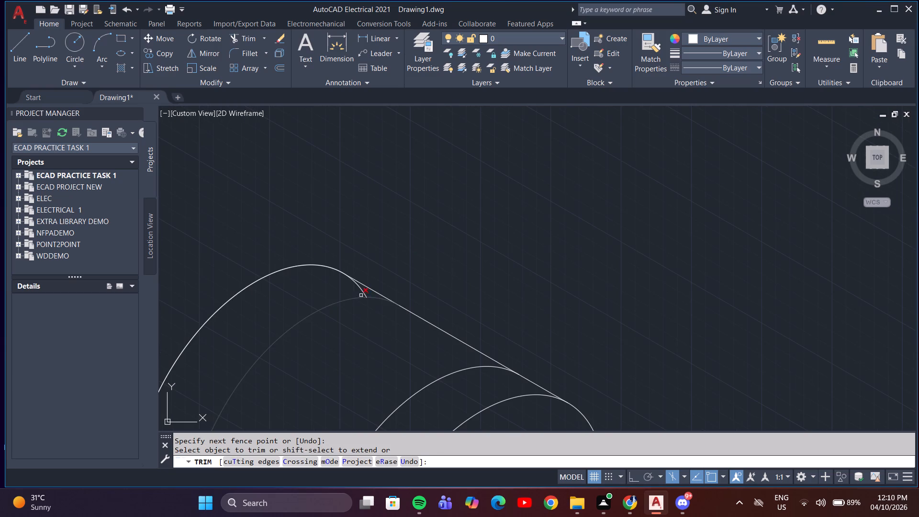
pyautogui.click(361, 292)
pyautogui.scroll(-2, 426, 298)
pyautogui.moveTo(530, 293); pyautogui.dragTo(461, 233, button='middle')
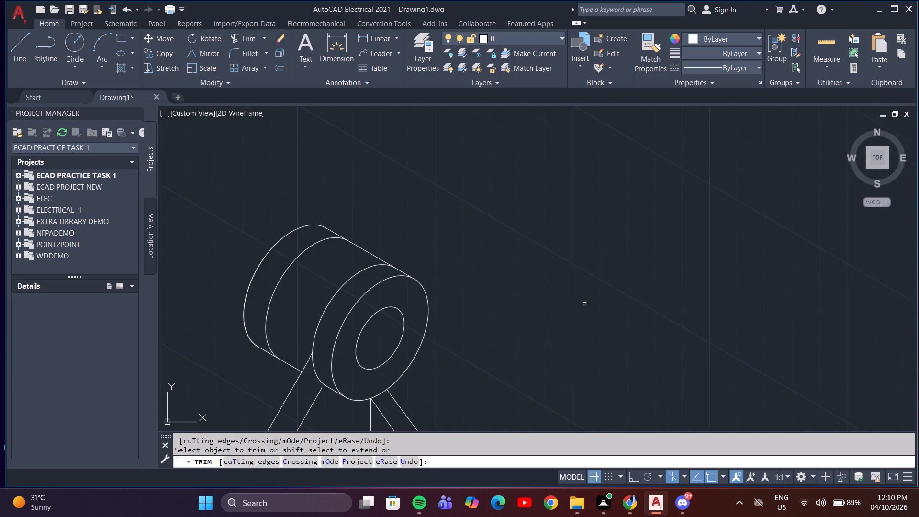
pyautogui.scroll(-1, 590, 307)
pyautogui.moveTo(621, 312); pyautogui.dragTo(504, 205, button='middle')
pyautogui.scroll(-3, 561, 234)
pyautogui.moveTo(605, 273); pyautogui.dragTo(694, 333, button='middle')
pyautogui.scroll(1, 712, 315)
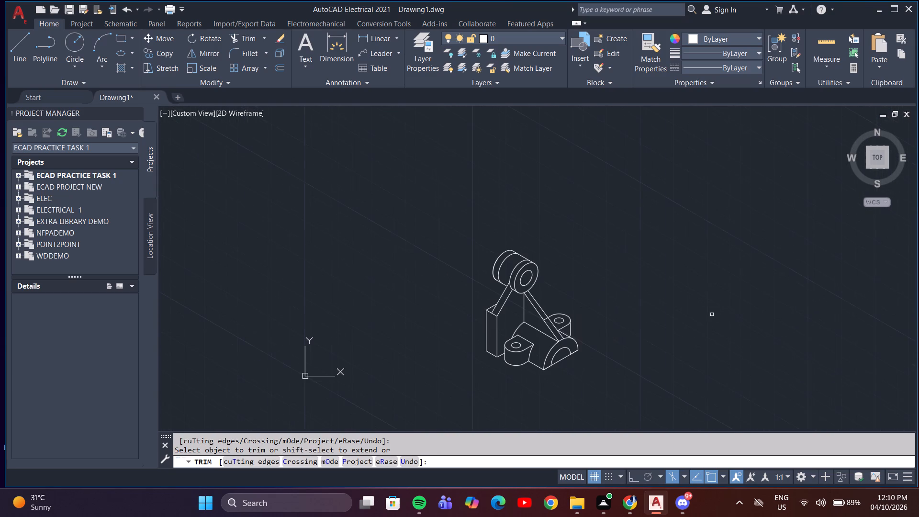
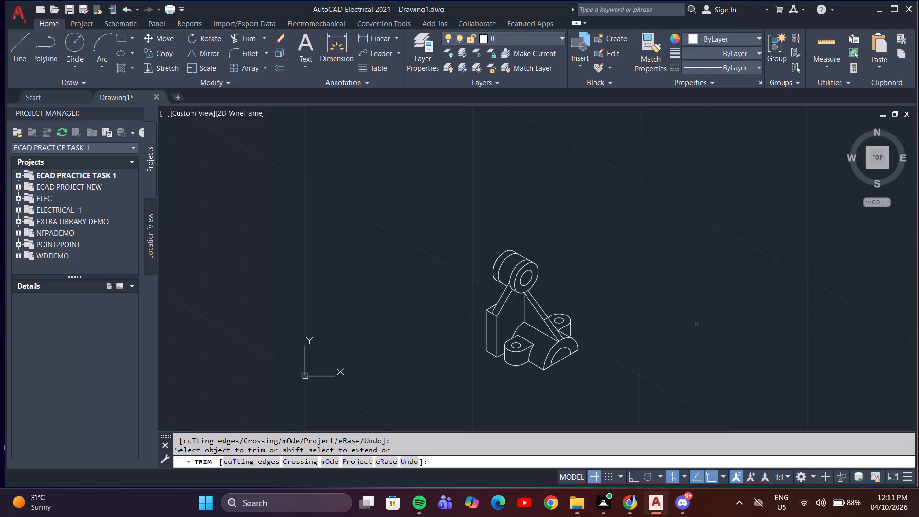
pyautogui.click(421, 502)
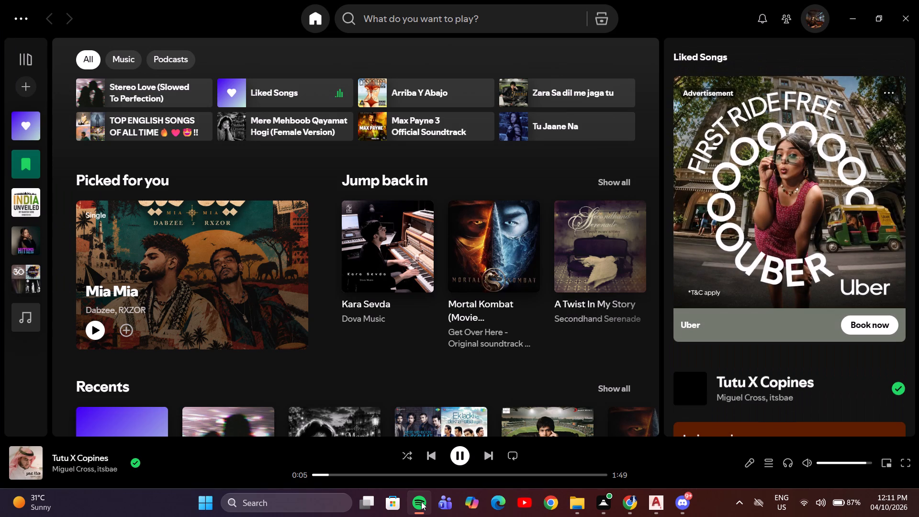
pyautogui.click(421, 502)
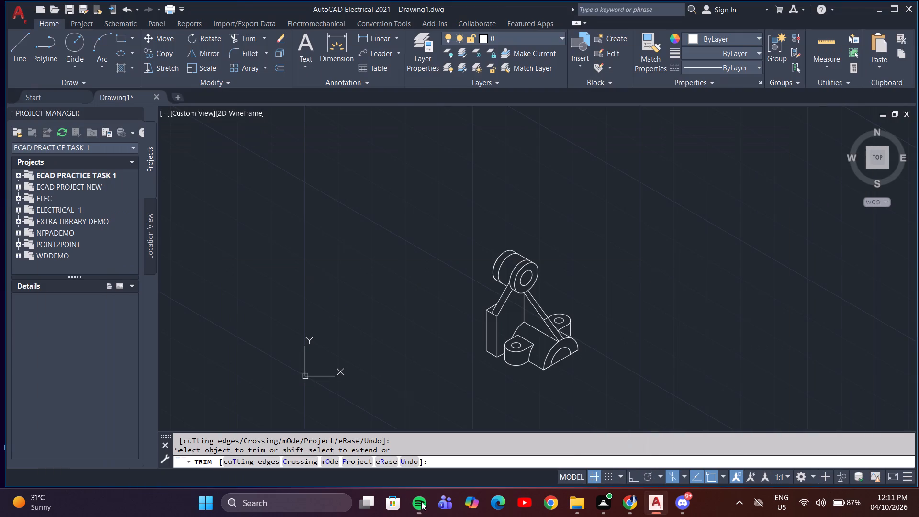
# Trim the rear lug's edge piece inside the diagonal rib and the short piece between the rib and the lug's inner corner.
pyautogui.scroll(2, 579, 323)
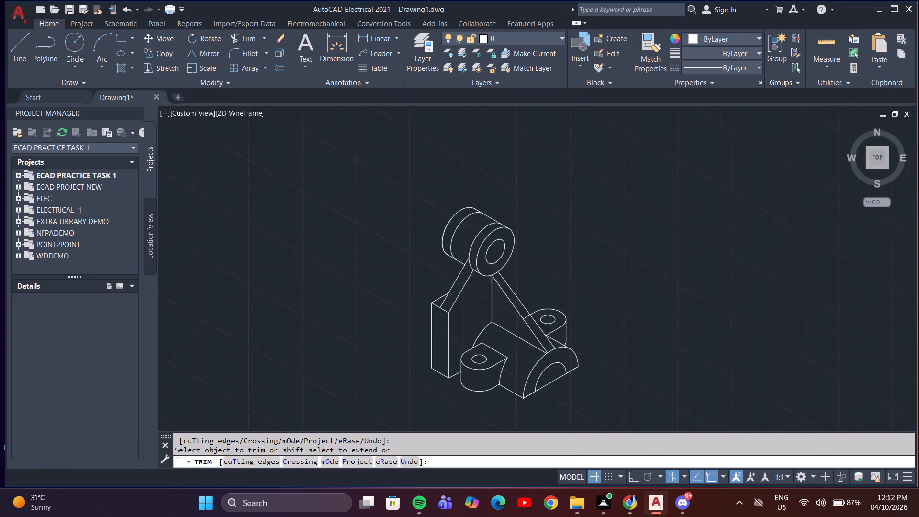
pyautogui.scroll(2, 577, 323)
pyautogui.click(368, 303)
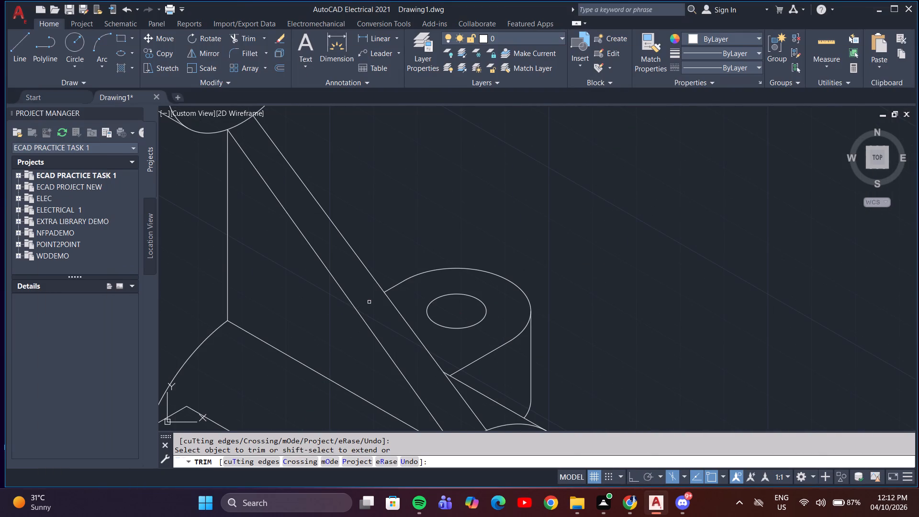
pyautogui.scroll(3, 446, 377)
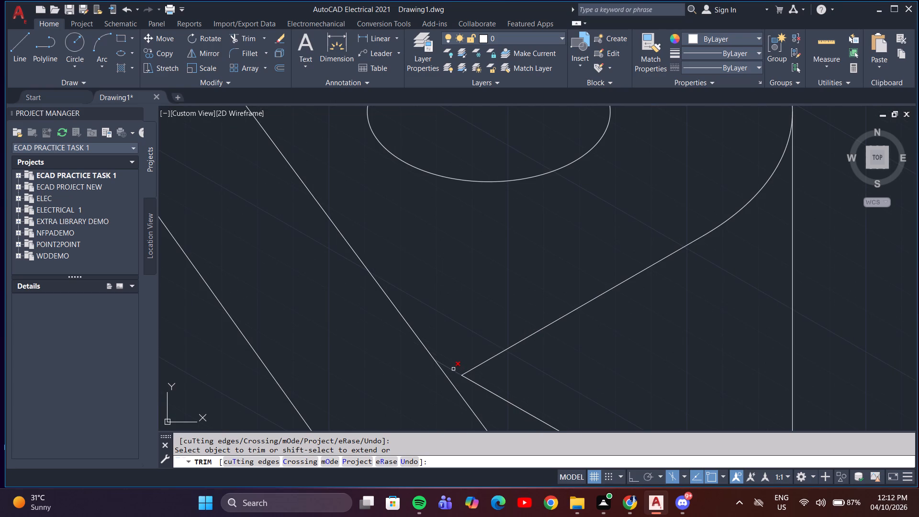
pyautogui.click(453, 369)
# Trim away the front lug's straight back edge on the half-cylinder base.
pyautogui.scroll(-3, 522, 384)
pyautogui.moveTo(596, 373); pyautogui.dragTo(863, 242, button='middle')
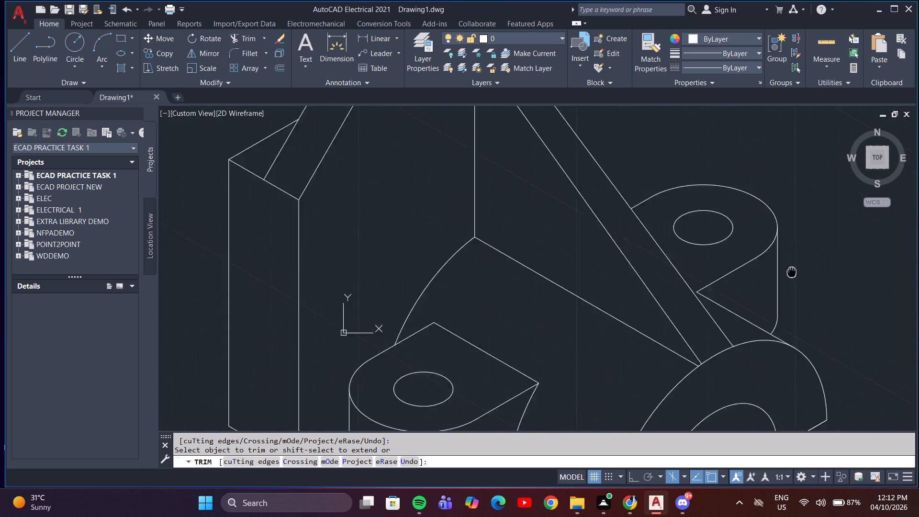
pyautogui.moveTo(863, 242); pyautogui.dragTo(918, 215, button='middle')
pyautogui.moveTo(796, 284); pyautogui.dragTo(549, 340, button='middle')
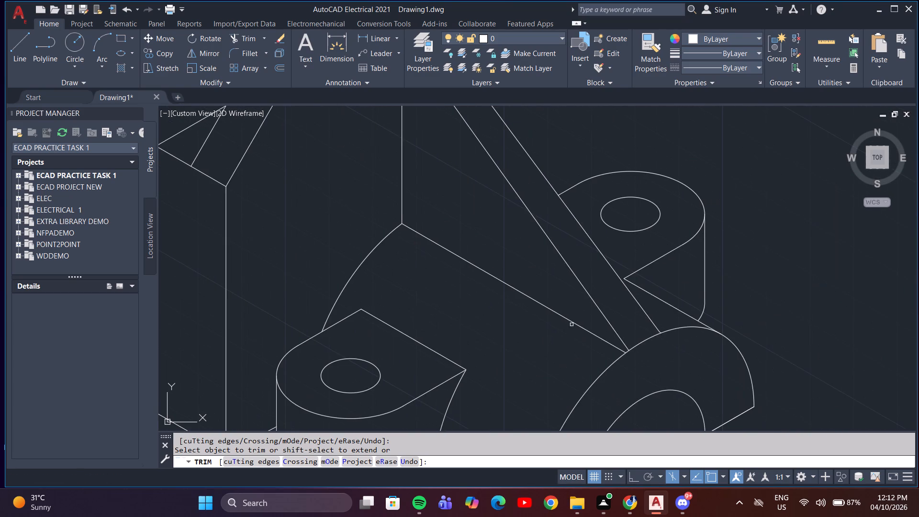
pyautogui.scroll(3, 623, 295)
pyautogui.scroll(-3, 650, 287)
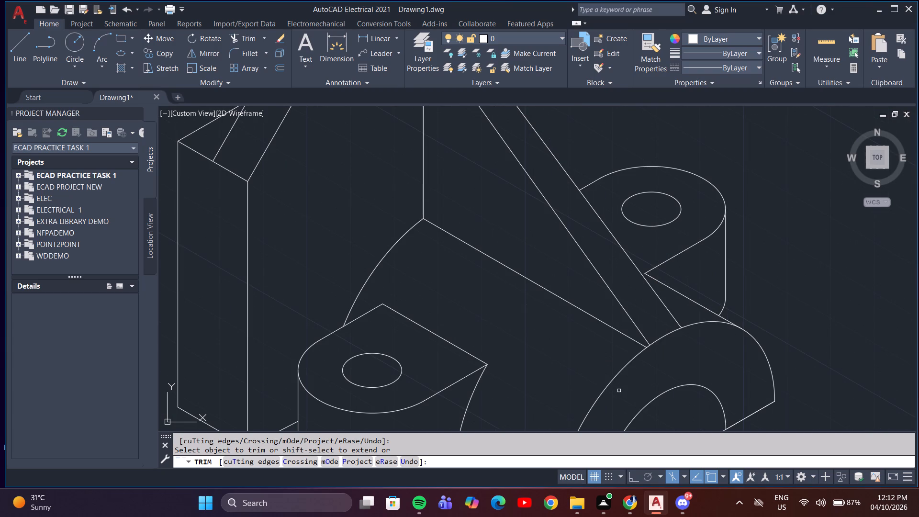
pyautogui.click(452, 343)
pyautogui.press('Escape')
# Draw a line between the front lug's two open corners as its straight back edge.
pyautogui.press('l')
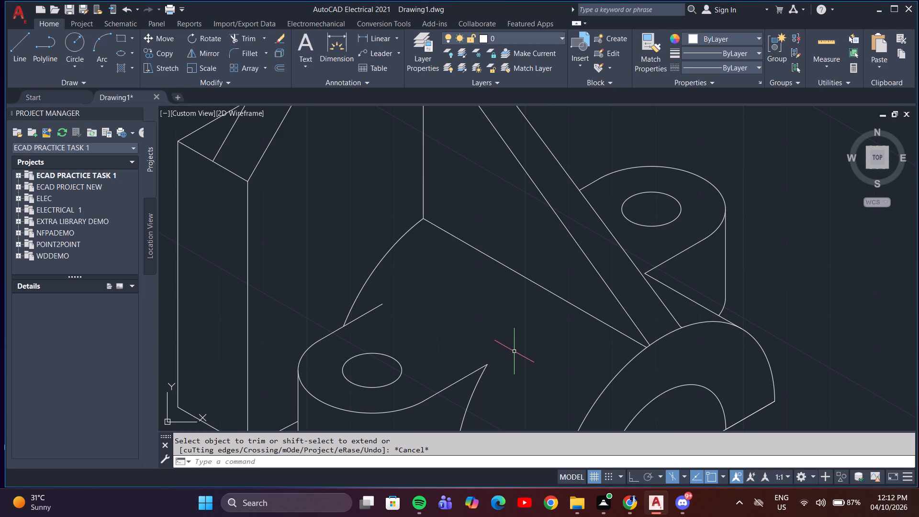
pyautogui.press('Return')
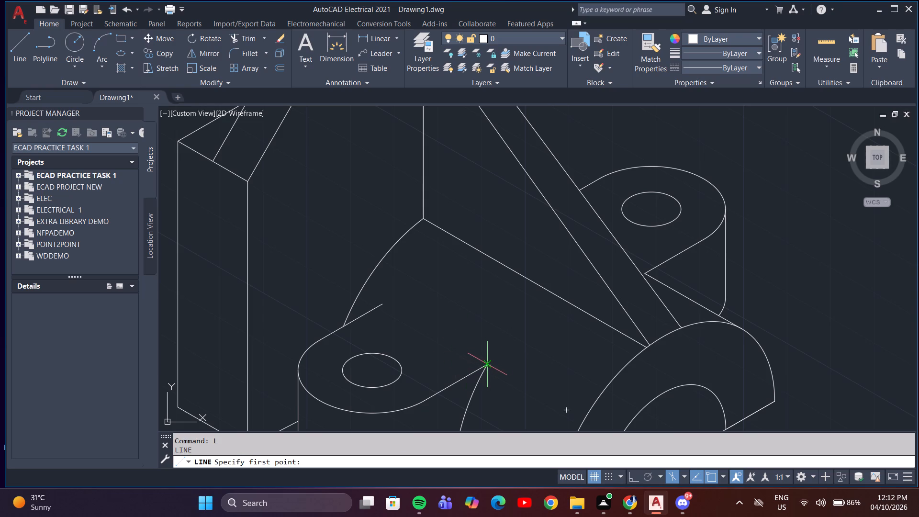
pyautogui.click(484, 364)
pyautogui.click(382, 302)
pyautogui.press('Escape')
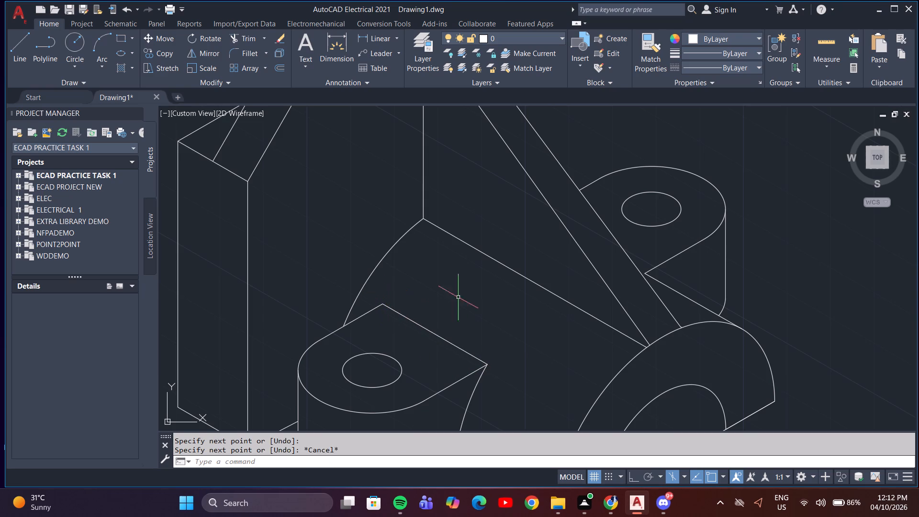
# Draw a line from the rear lug's inner corner across the diagonal rib's near edge, using Isoplane Top with ortho on.
pyautogui.press('space')
pyautogui.scroll(6, 640, 272)
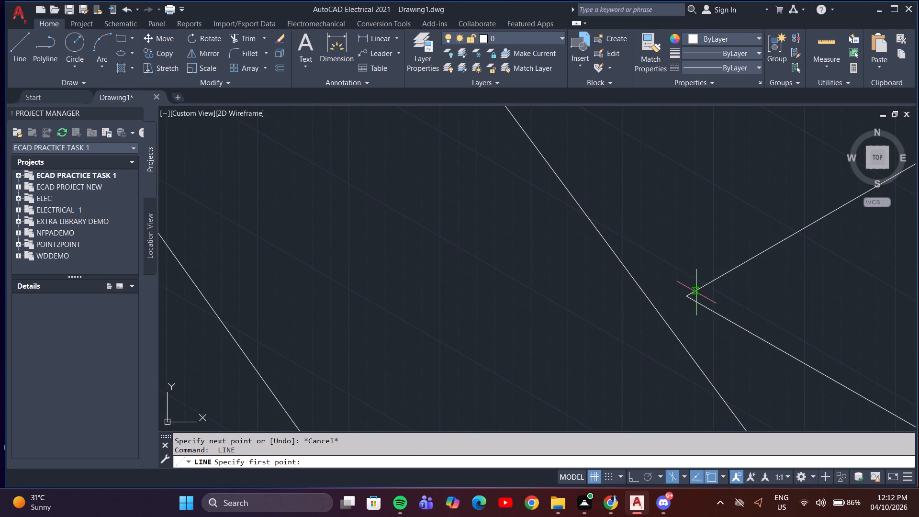
pyautogui.click(686, 296)
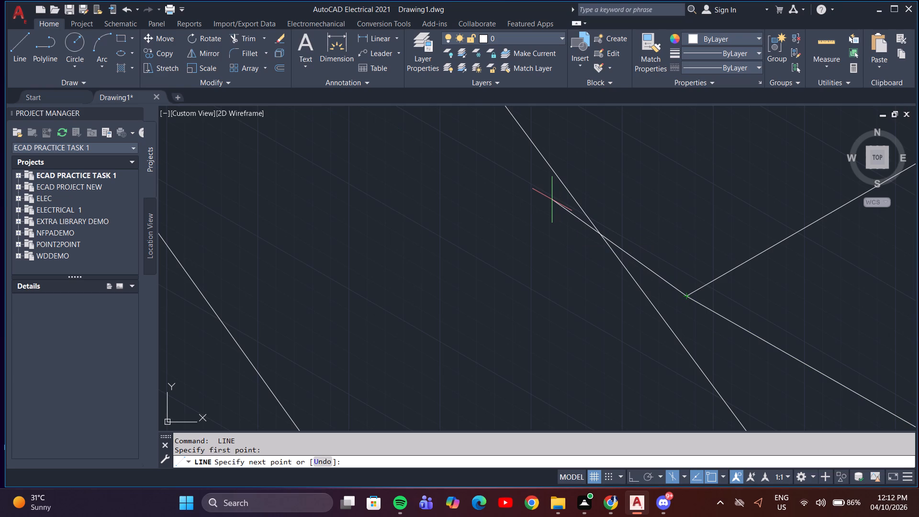
pyautogui.press('F5')
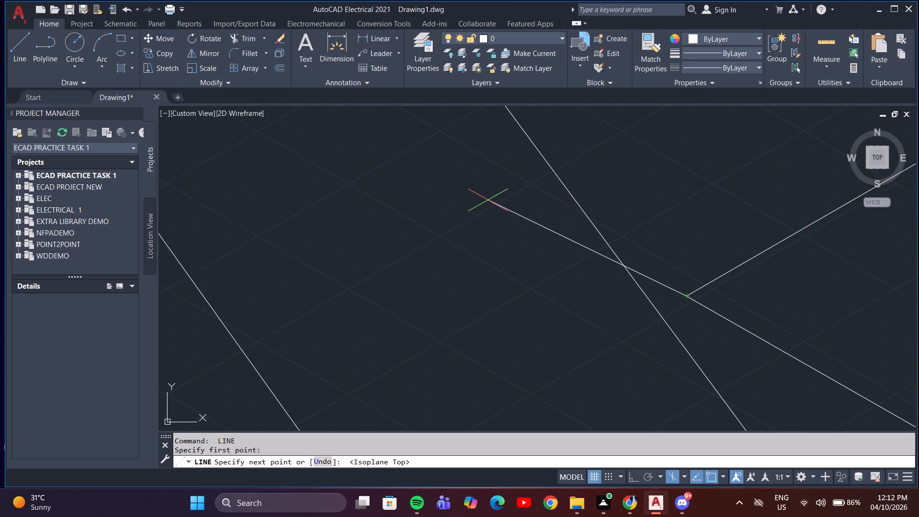
pyautogui.press('F8')
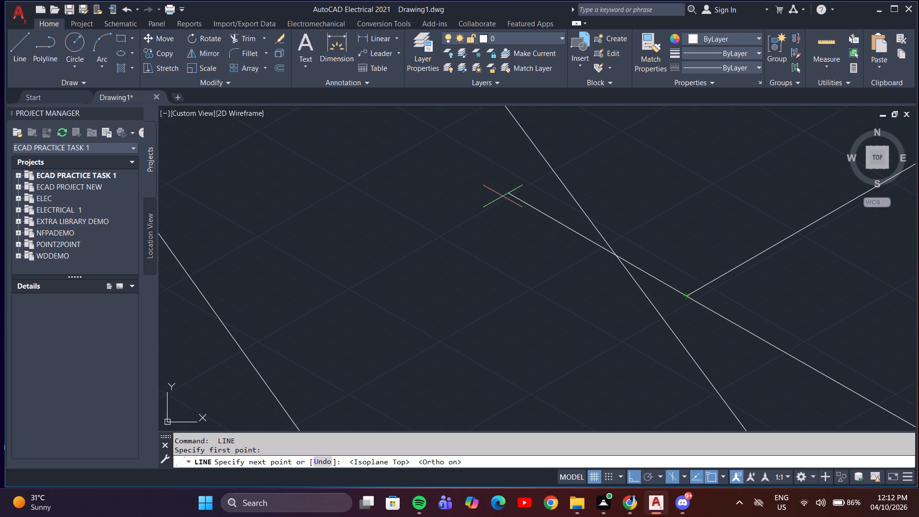
pyautogui.click(496, 195)
pyautogui.press('Escape')
# Trim the new line's overhang inside the diagonal rib back to the rib's edge.
pyautogui.write('tr')
pyautogui.press('Return')
pyautogui.click(550, 221)
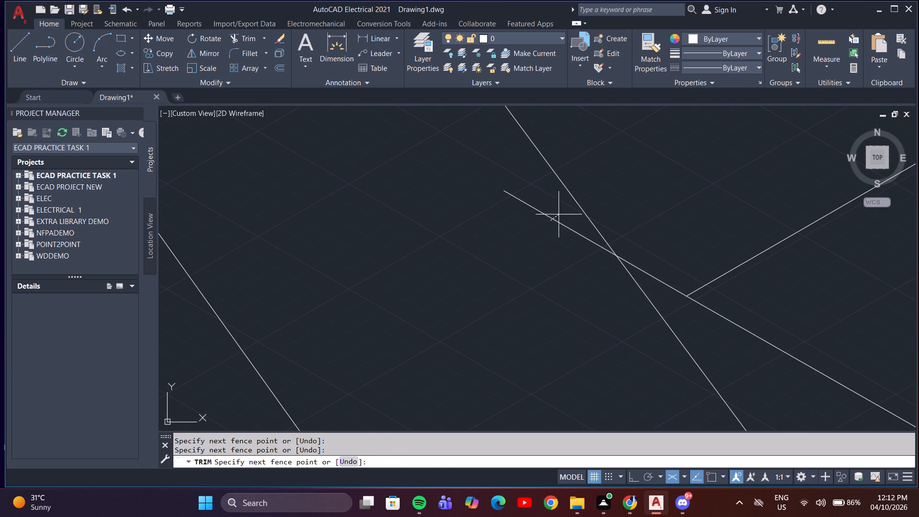
pyautogui.click(558, 214)
# Examine the whole isometric bracket, including the upright plate and rib joints, for leftover or missing lines.
pyautogui.scroll(-5, 527, 238)
pyautogui.scroll(-2, 787, 323)
pyautogui.moveTo(791, 315); pyautogui.dragTo(569, 329, button='middle')
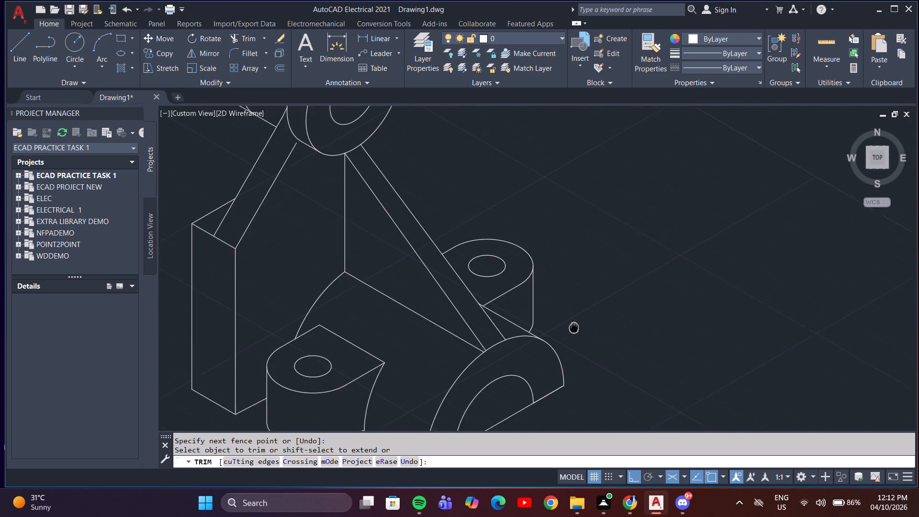
pyautogui.moveTo(569, 329); pyautogui.dragTo(568, 329, button='middle')
pyautogui.moveTo(567, 330); pyautogui.dragTo(705, 283, button='middle')
pyautogui.scroll(-2, 697, 287)
pyautogui.moveTo(728, 281); pyautogui.dragTo(709, 285, button='middle')
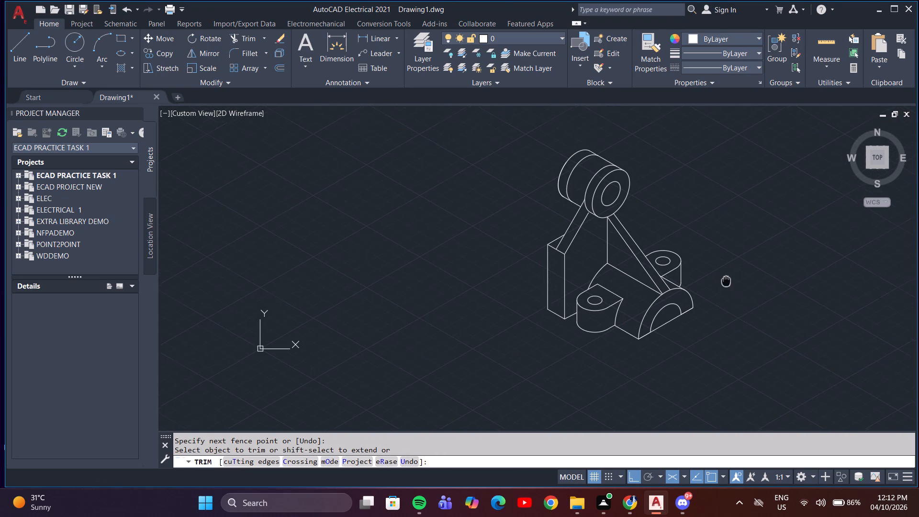
pyautogui.moveTo(709, 285); pyautogui.dragTo(654, 300, button='middle')
pyautogui.scroll(9, 492, 253)
pyautogui.scroll(-7, 519, 266)
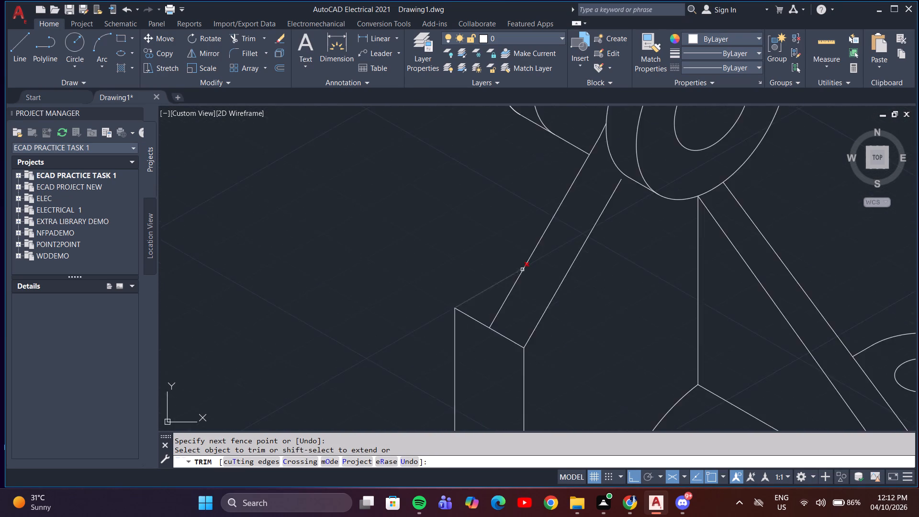
pyautogui.scroll(-4, 523, 271)
pyautogui.moveTo(562, 276); pyautogui.dragTo(457, 274, button='middle')
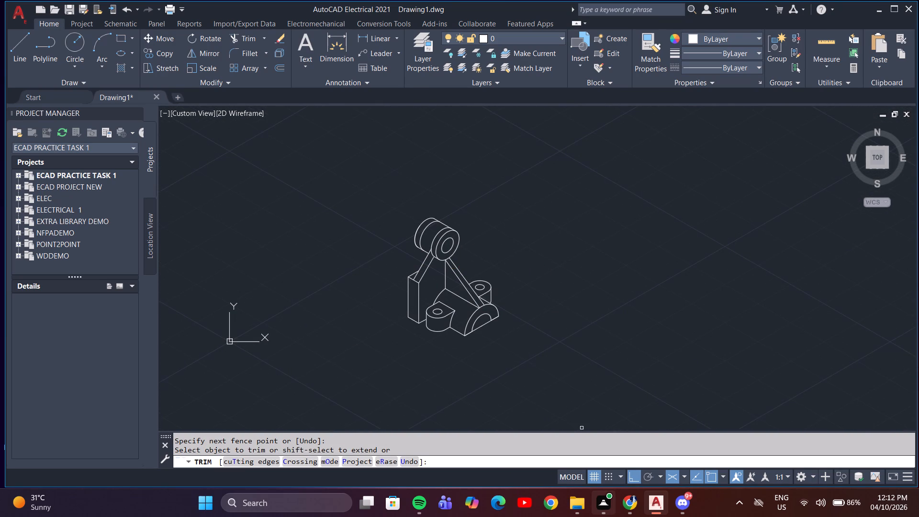
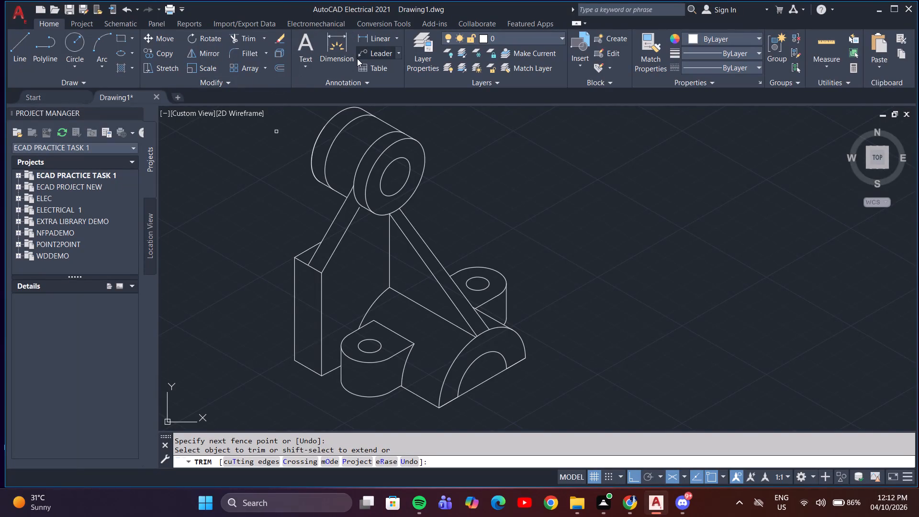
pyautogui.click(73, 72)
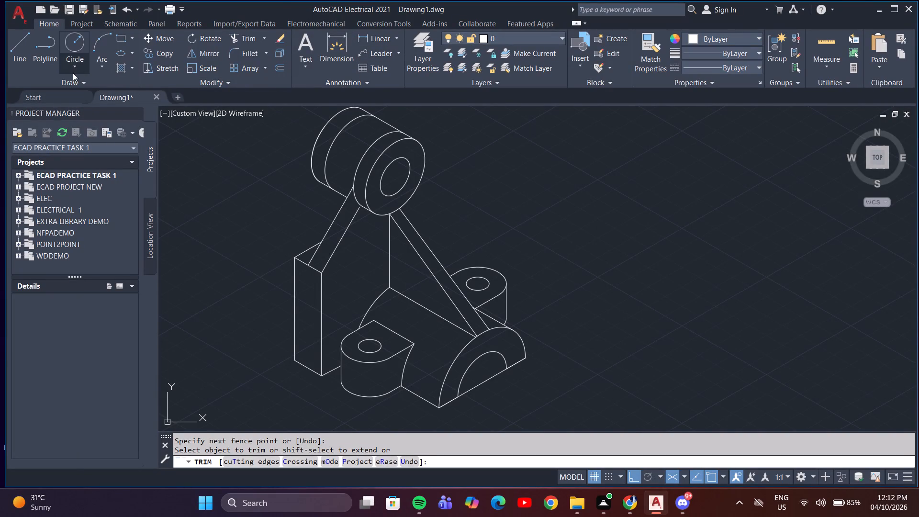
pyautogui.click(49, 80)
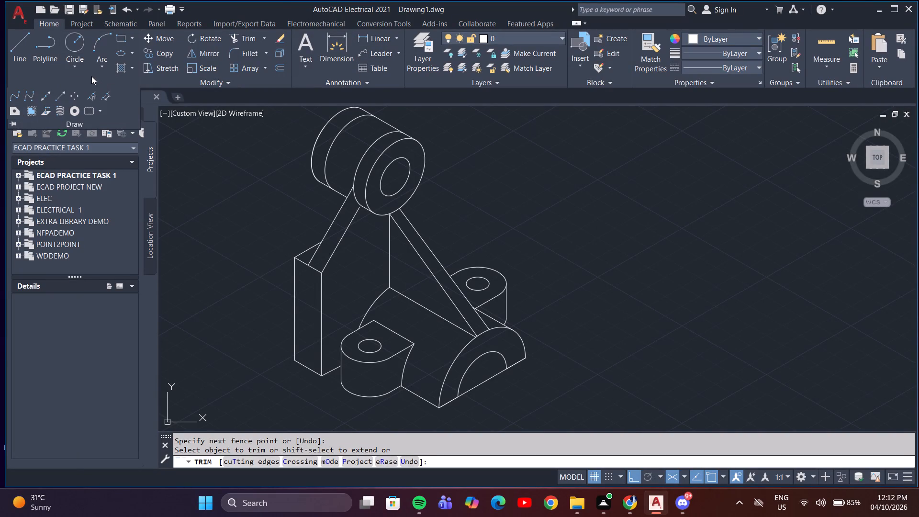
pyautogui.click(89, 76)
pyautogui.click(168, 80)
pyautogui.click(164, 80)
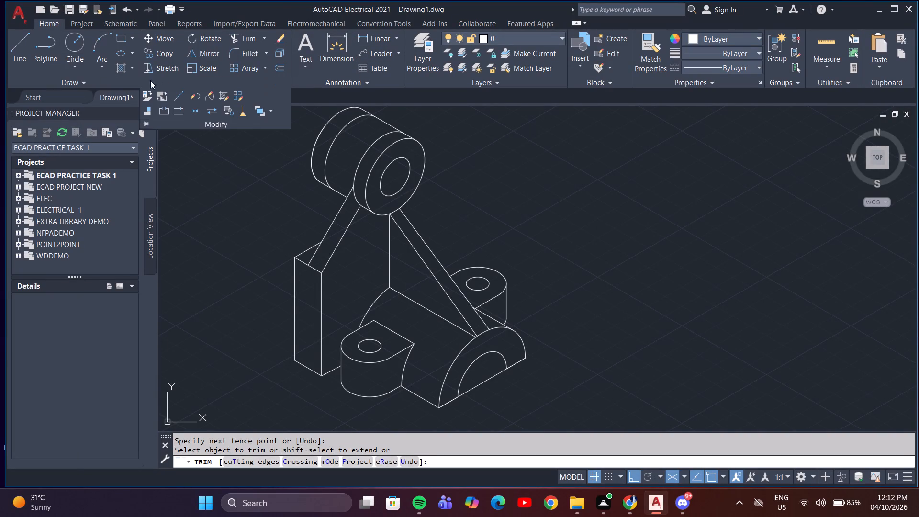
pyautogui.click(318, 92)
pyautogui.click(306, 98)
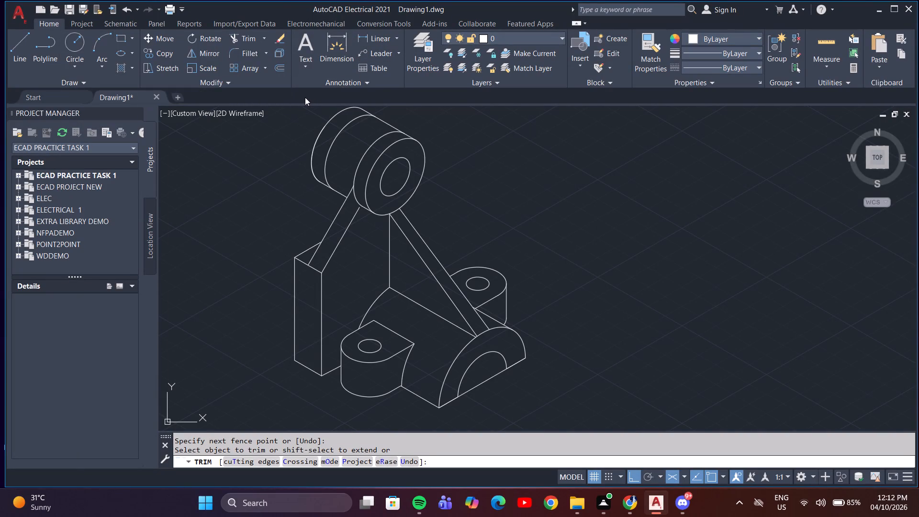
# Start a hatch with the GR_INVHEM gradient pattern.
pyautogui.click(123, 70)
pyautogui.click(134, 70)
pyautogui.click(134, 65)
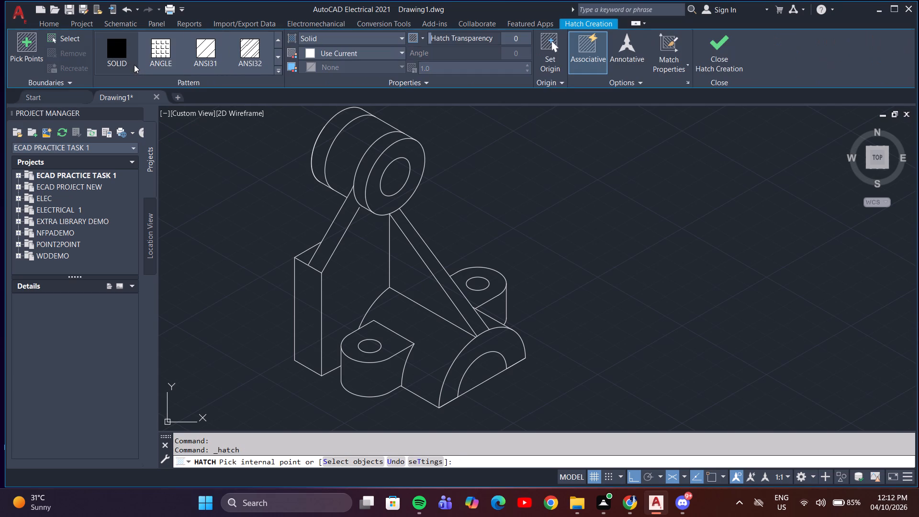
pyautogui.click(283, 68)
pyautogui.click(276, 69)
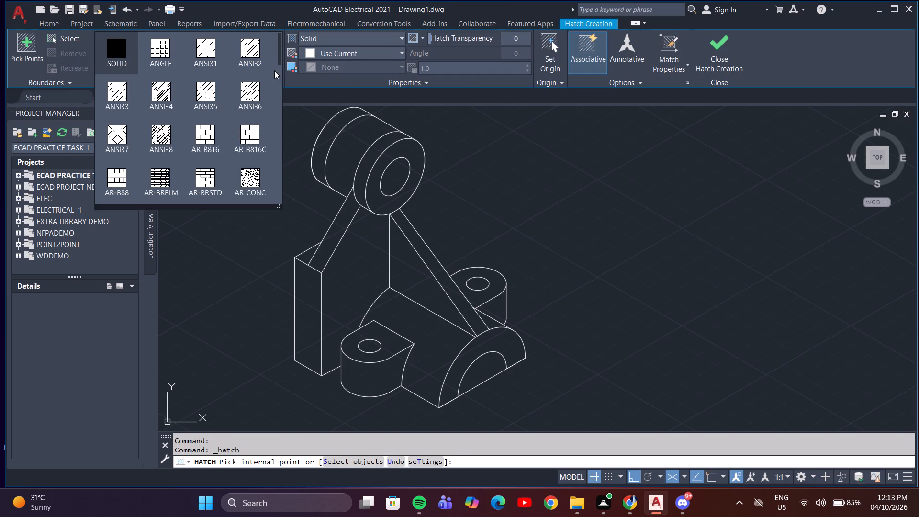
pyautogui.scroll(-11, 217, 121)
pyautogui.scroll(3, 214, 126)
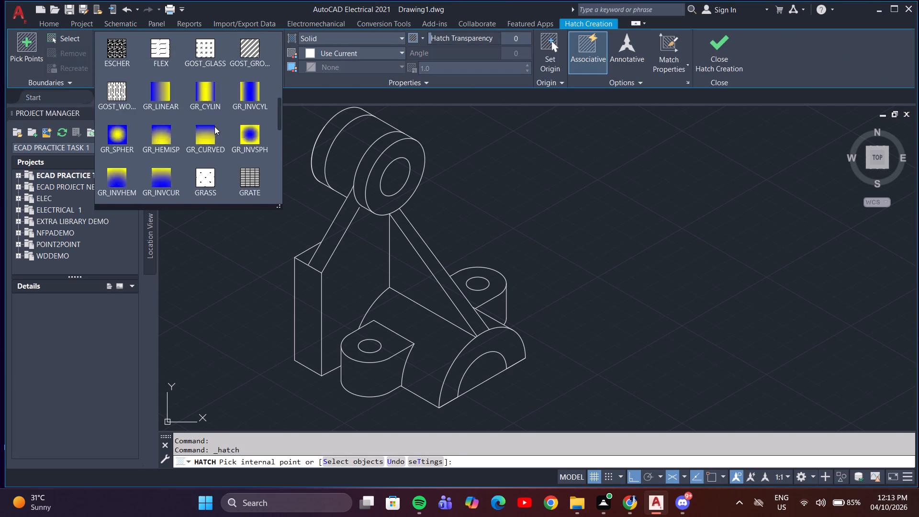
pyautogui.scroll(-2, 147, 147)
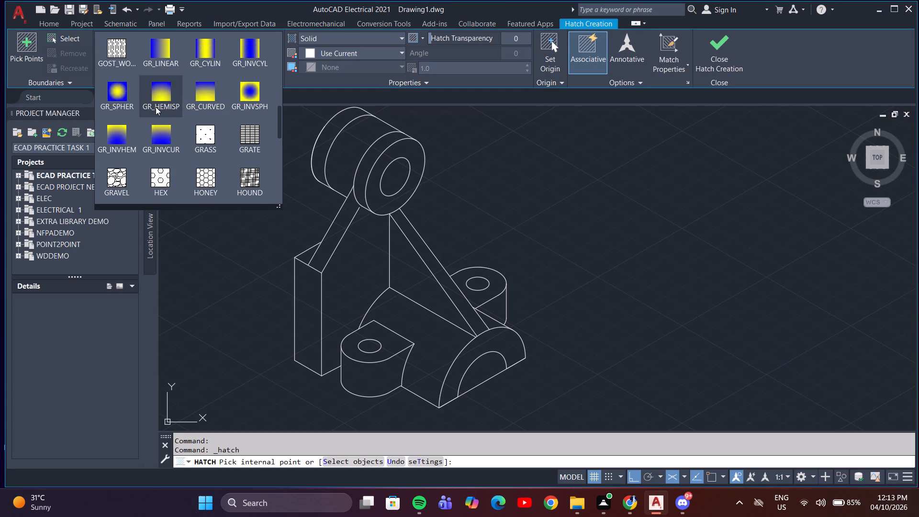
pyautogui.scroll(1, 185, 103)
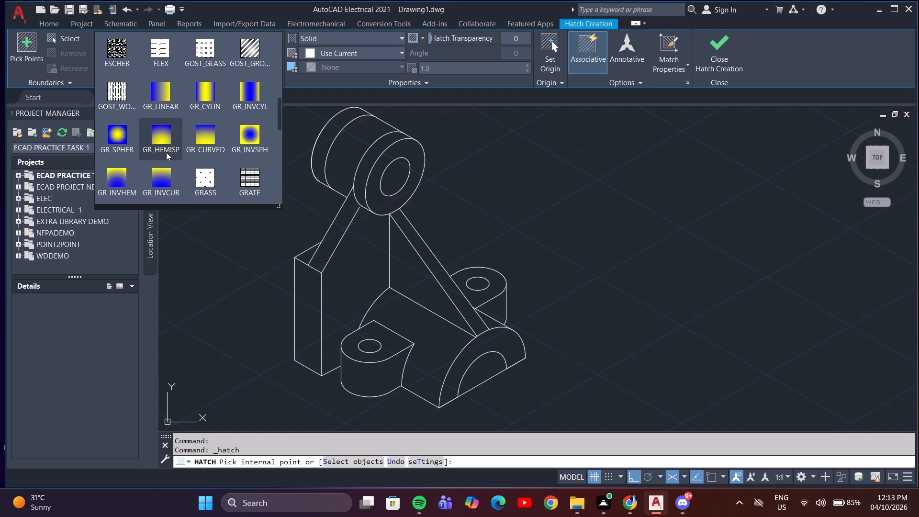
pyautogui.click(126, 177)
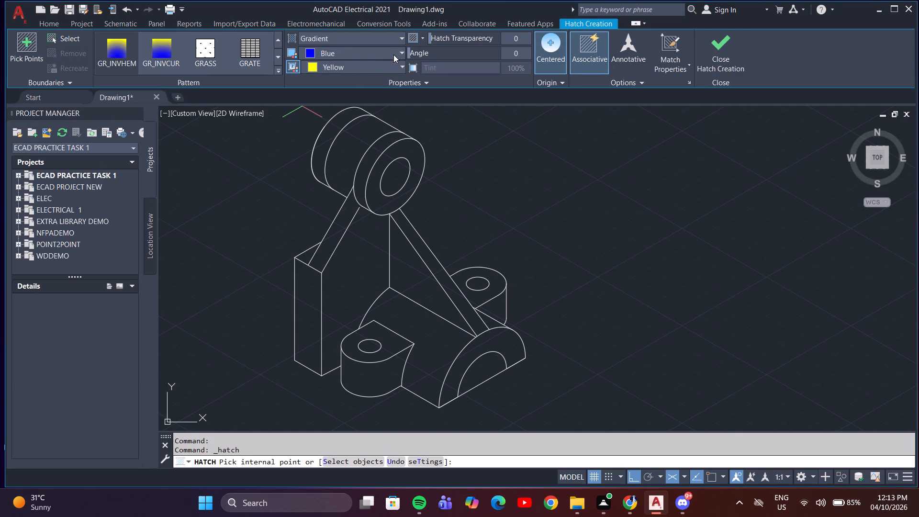
# Set the gradient hatch's first colour to grey 99,100,102 and its second colour to white 255,255,255.
pyautogui.click(394, 54)
pyautogui.click(306, 79)
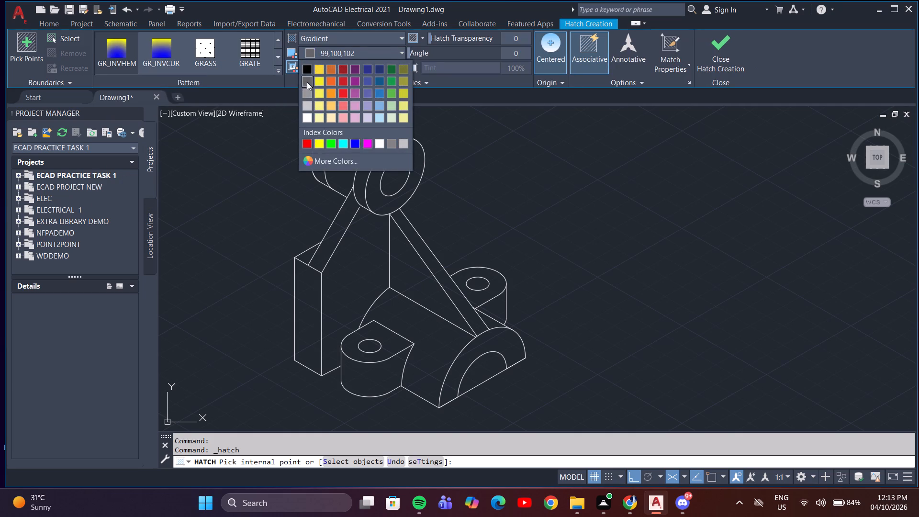
pyautogui.click(403, 66)
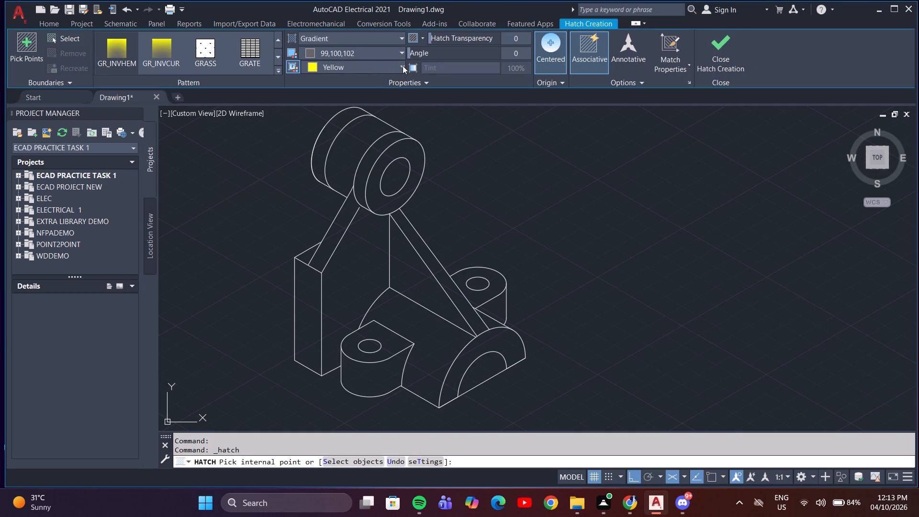
pyautogui.click(309, 122)
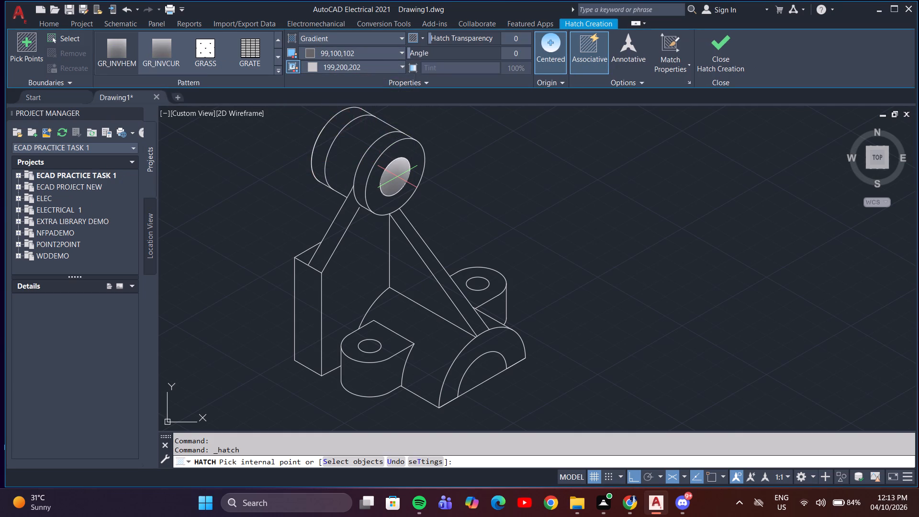
pyautogui.click(378, 65)
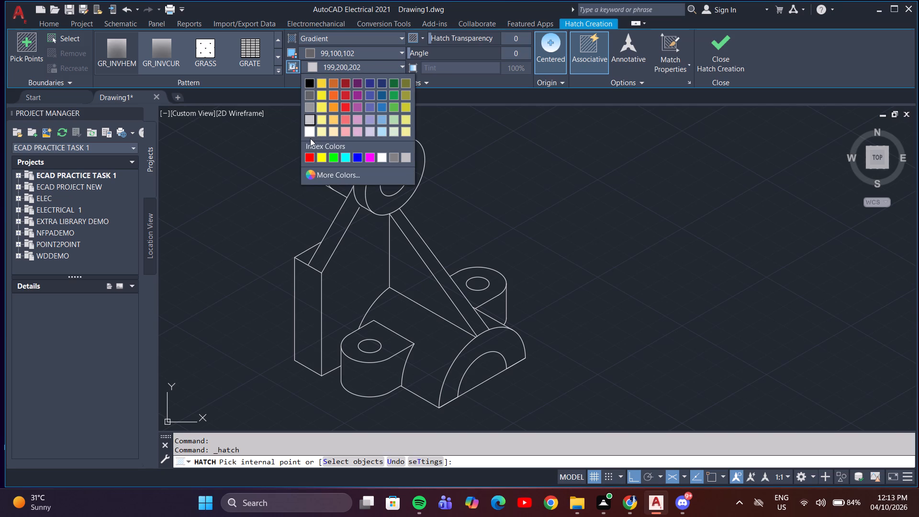
pyautogui.click(310, 133)
pyautogui.click(357, 45)
pyautogui.click(354, 53)
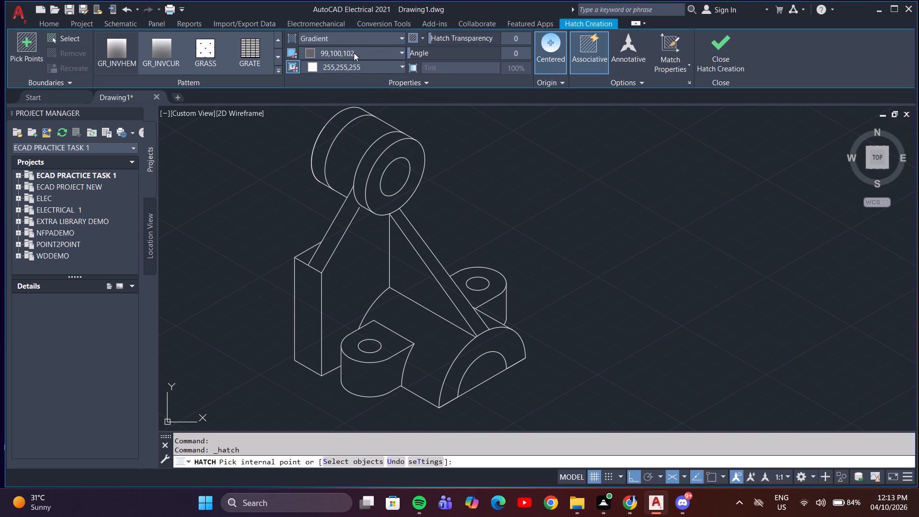
pyautogui.click(312, 80)
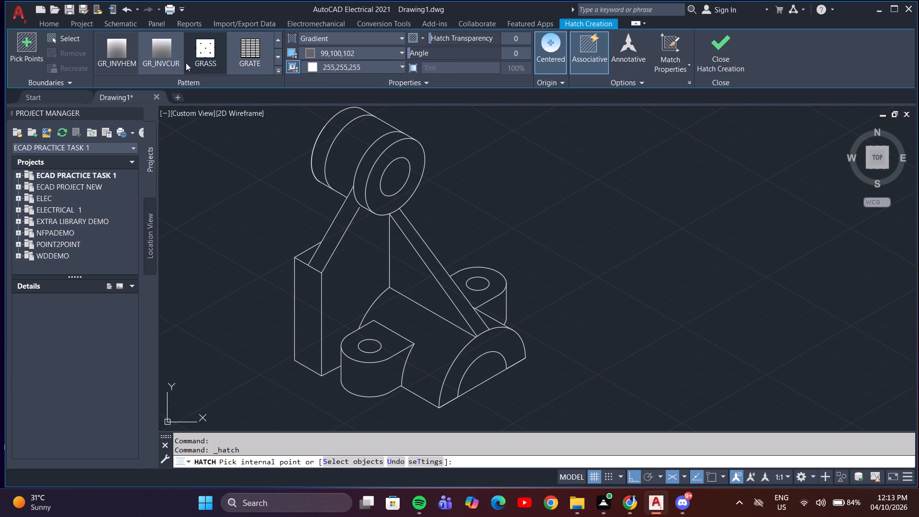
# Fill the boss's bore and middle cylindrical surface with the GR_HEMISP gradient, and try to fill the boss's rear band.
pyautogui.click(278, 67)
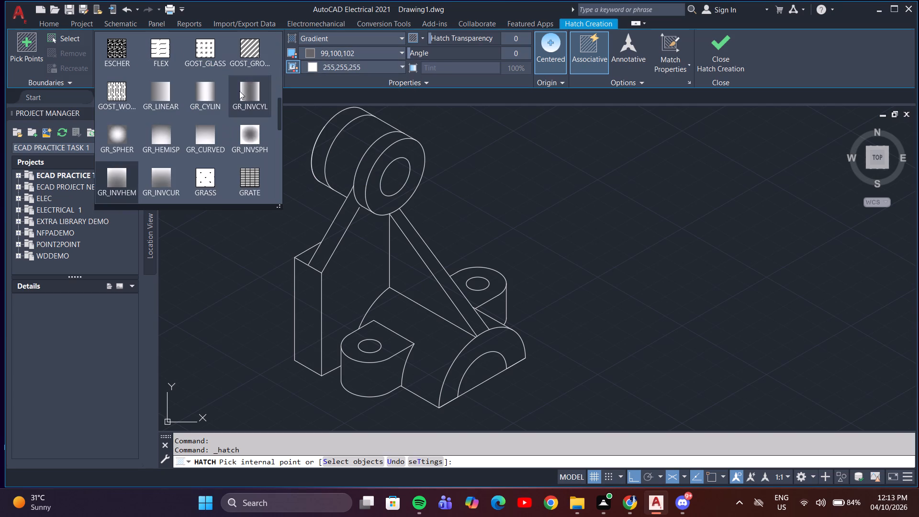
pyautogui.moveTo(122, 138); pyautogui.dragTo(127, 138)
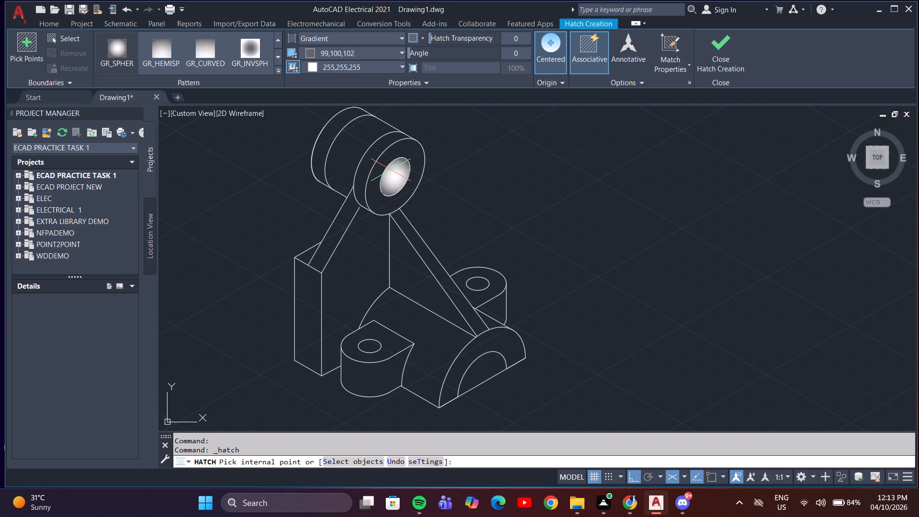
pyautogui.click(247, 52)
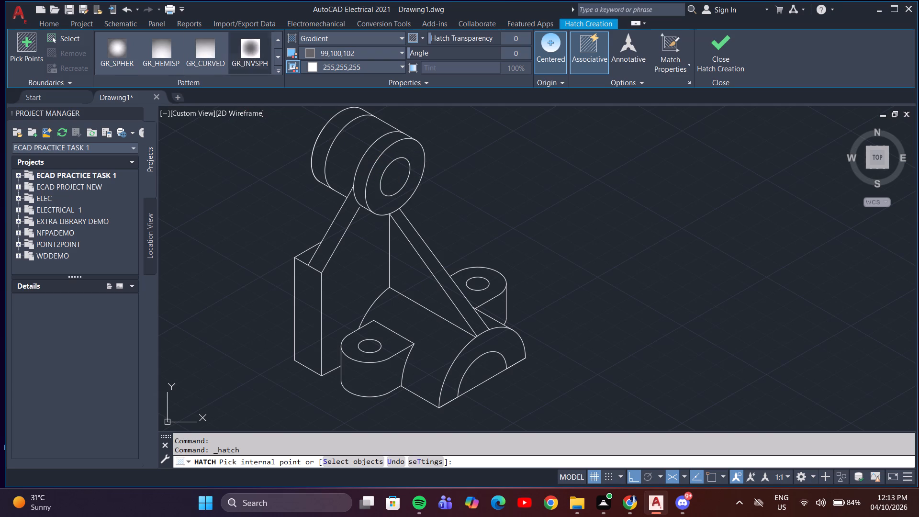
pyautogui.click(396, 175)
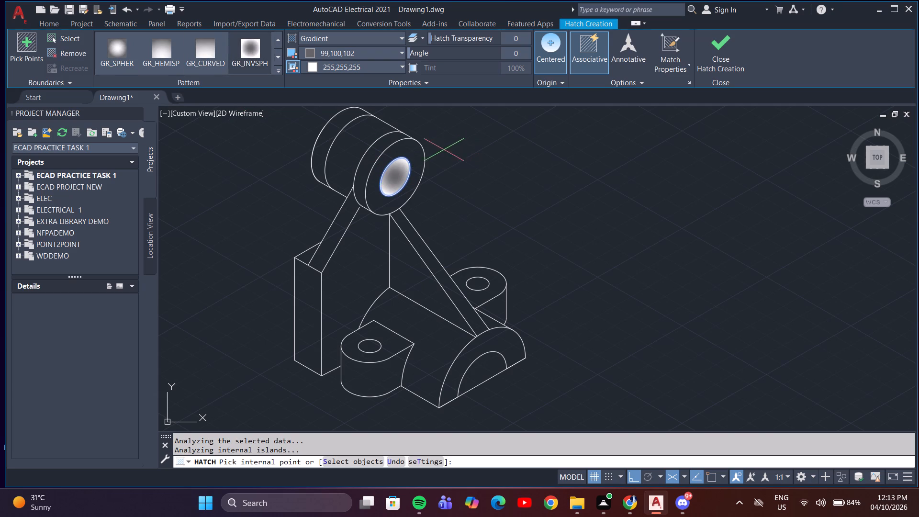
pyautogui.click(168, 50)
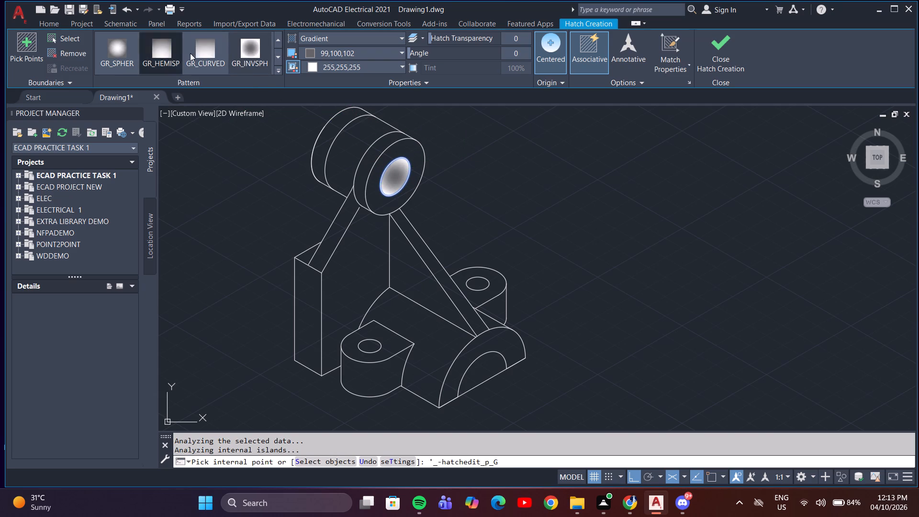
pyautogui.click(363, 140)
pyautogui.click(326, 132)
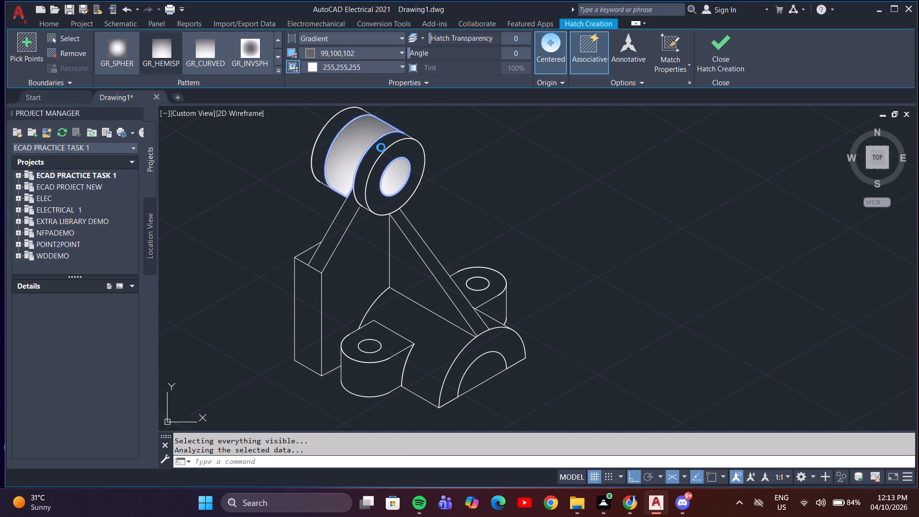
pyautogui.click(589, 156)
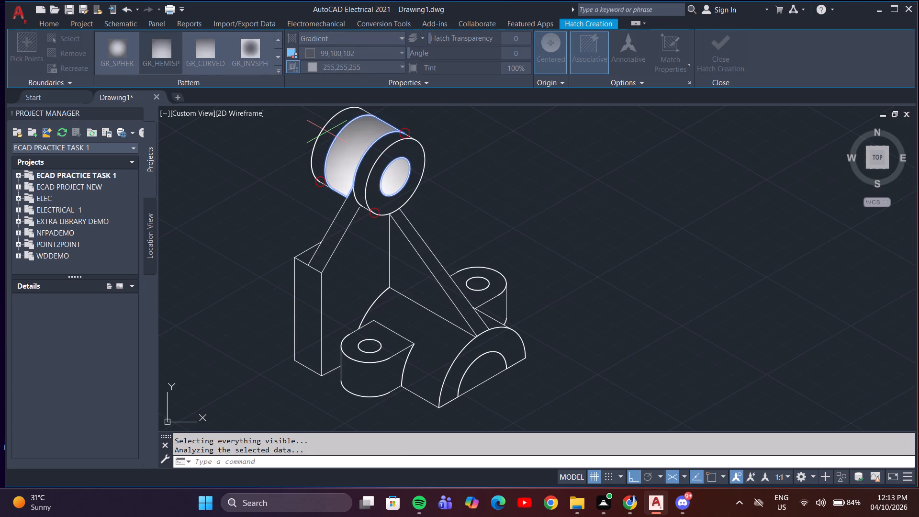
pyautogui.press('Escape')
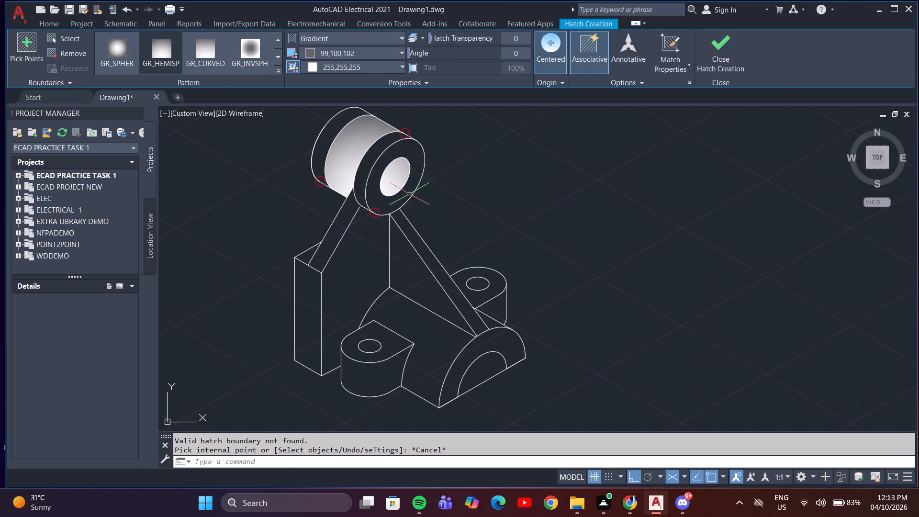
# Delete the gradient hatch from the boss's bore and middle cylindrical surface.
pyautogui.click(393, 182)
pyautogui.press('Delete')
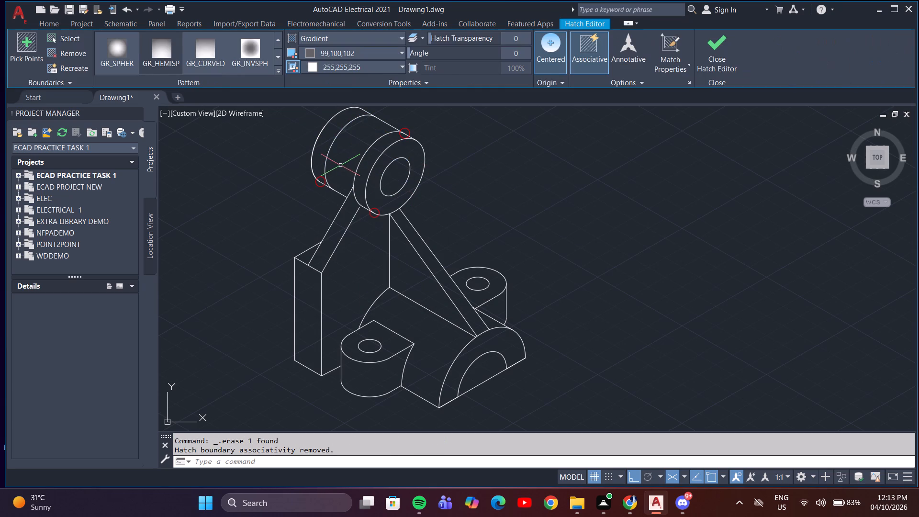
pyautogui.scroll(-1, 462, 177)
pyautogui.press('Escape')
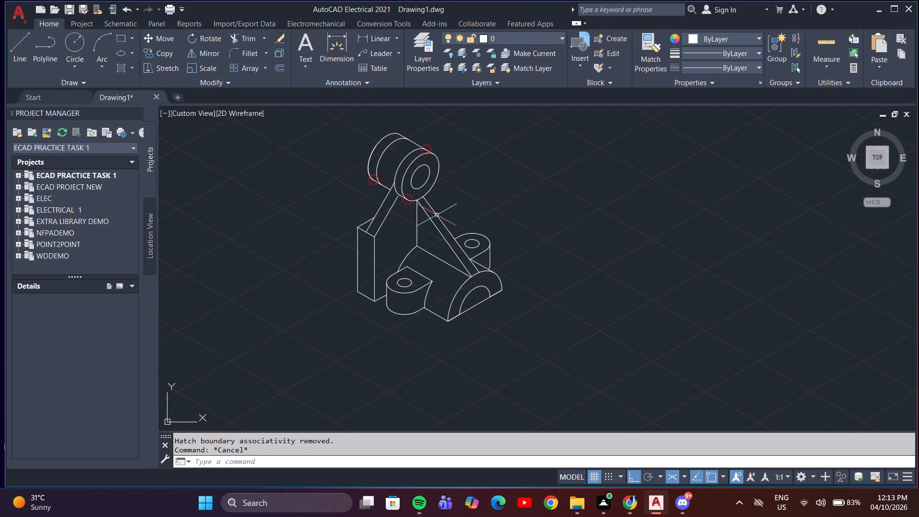
# Draw a line with ortho off from the open upper end of the upright plate rib's near edge, continuing its direction past the boss's outline.
pyautogui.scroll(4, 428, 214)
pyautogui.moveTo(357, 184); pyautogui.dragTo(413, 353, button='middle')
pyautogui.scroll(4, 329, 271)
pyautogui.moveTo(338, 294); pyautogui.dragTo(538, 262, button='middle')
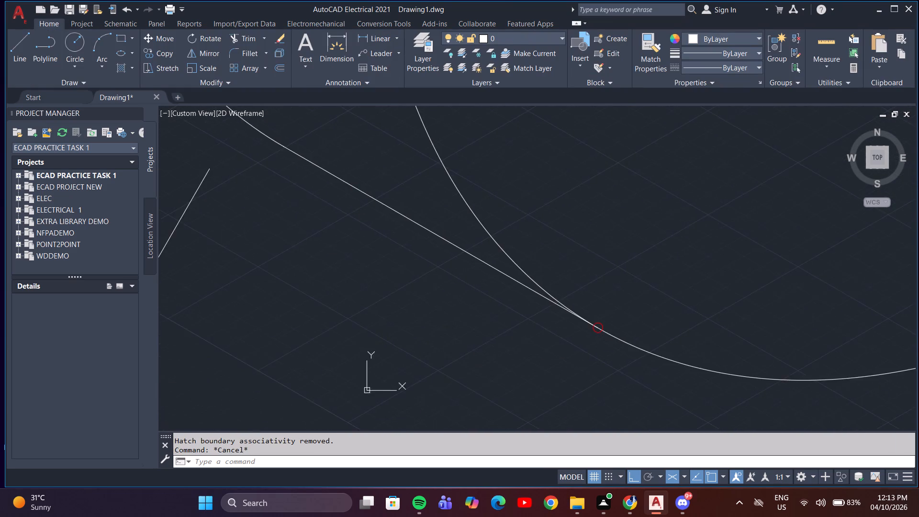
pyautogui.scroll(-4, 315, 225)
pyautogui.scroll(3, 315, 225)
pyautogui.scroll(-5, 316, 227)
pyautogui.scroll(8, 316, 229)
pyautogui.scroll(-10, 316, 231)
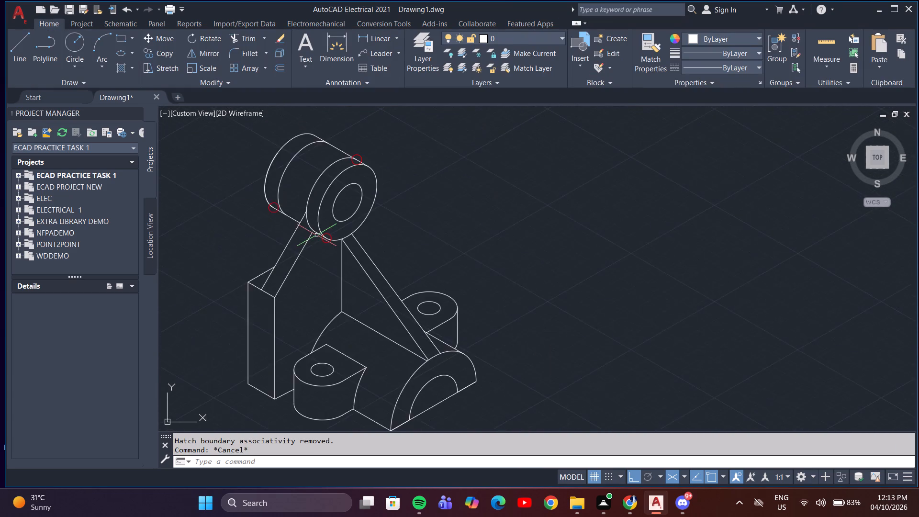
pyautogui.scroll(9, 316, 235)
pyautogui.scroll(-9, 319, 237)
pyautogui.scroll(5, 319, 241)
pyautogui.moveTo(318, 243); pyautogui.dragTo(401, 308, button='middle')
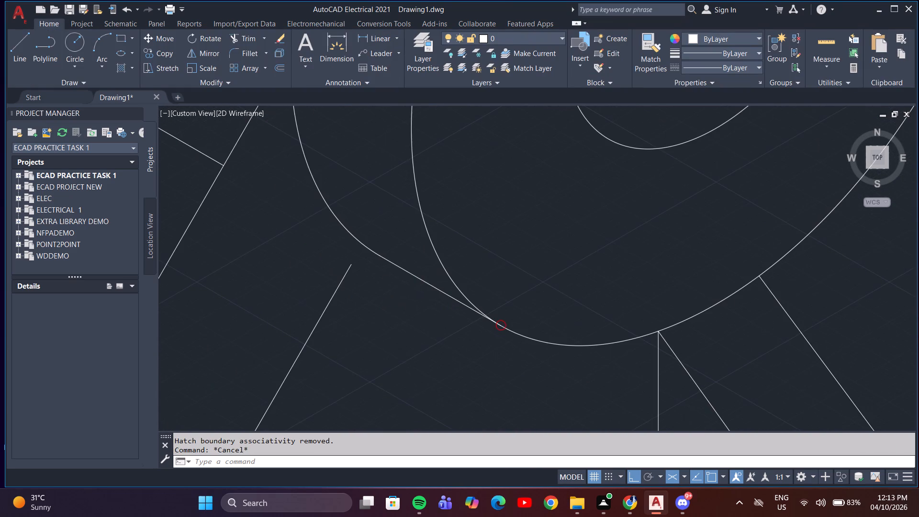
pyautogui.press('Escape')
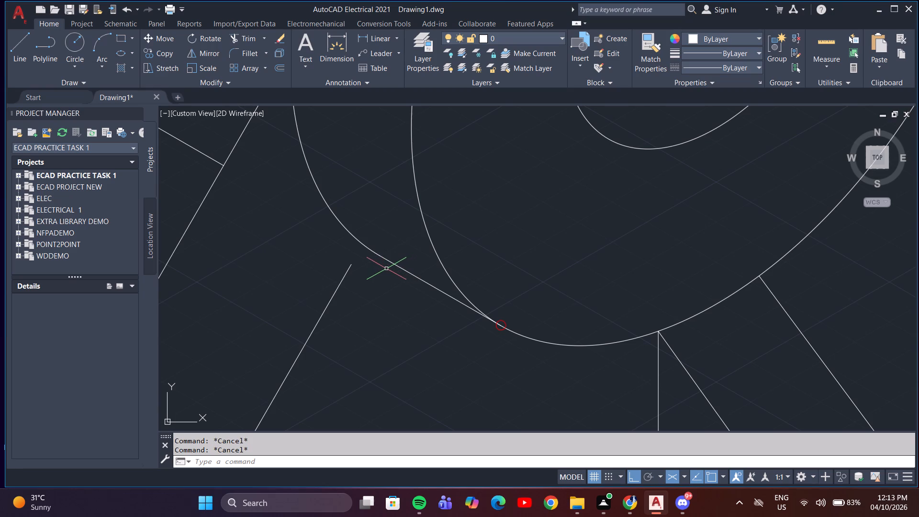
pyautogui.press('l')
pyautogui.press('Return')
pyautogui.click(349, 264)
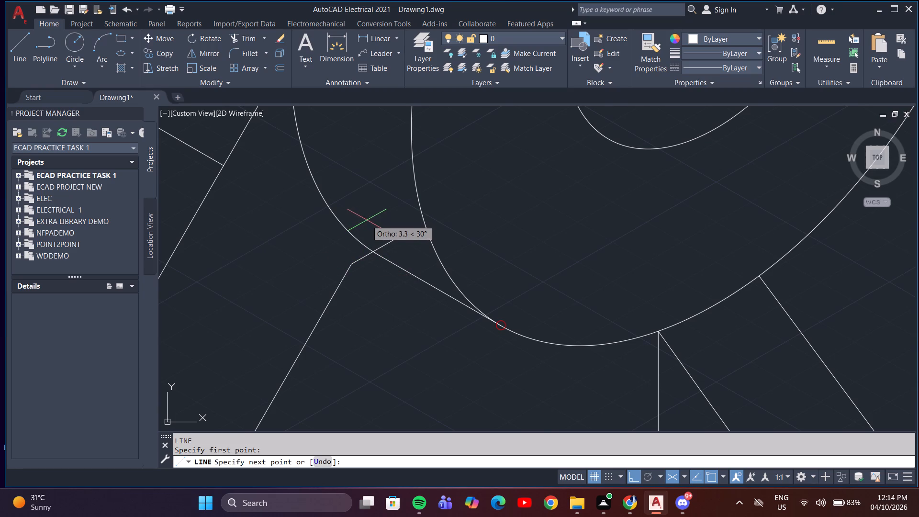
pyautogui.press('F5')
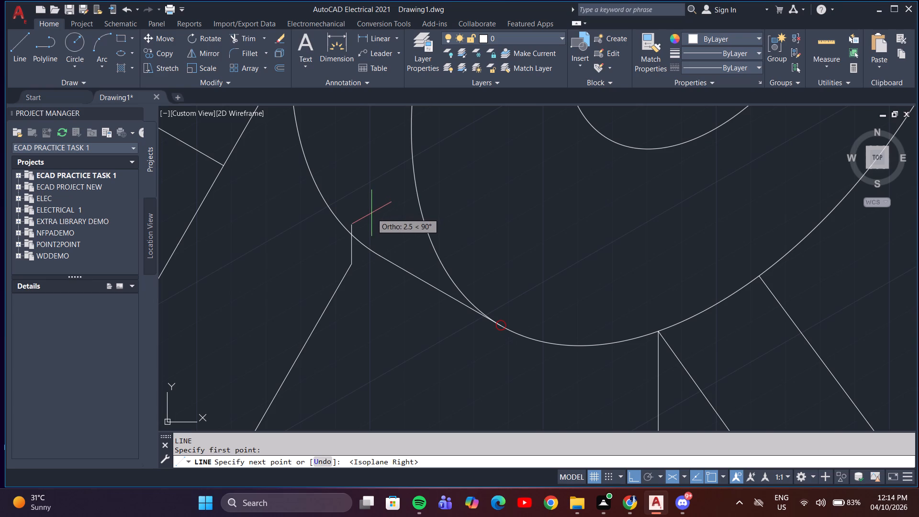
pyautogui.press('F8')
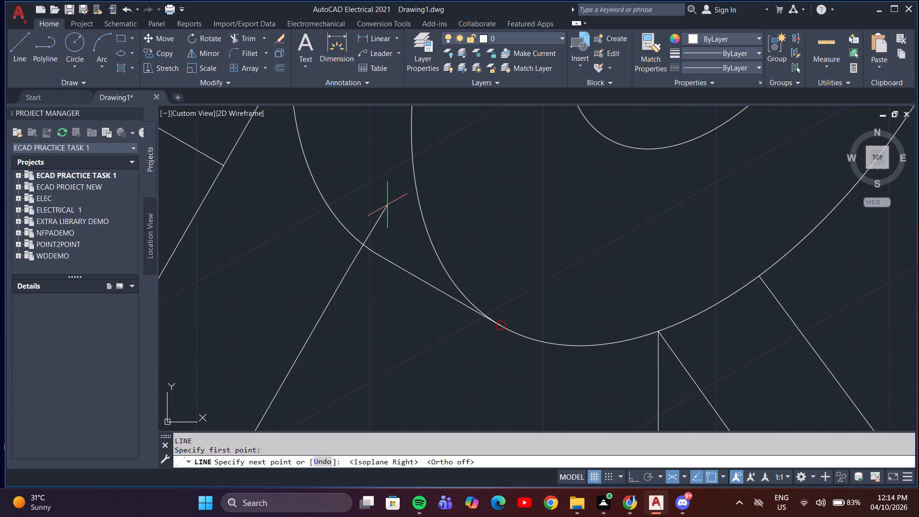
pyautogui.click(387, 205)
pyautogui.press('Escape')
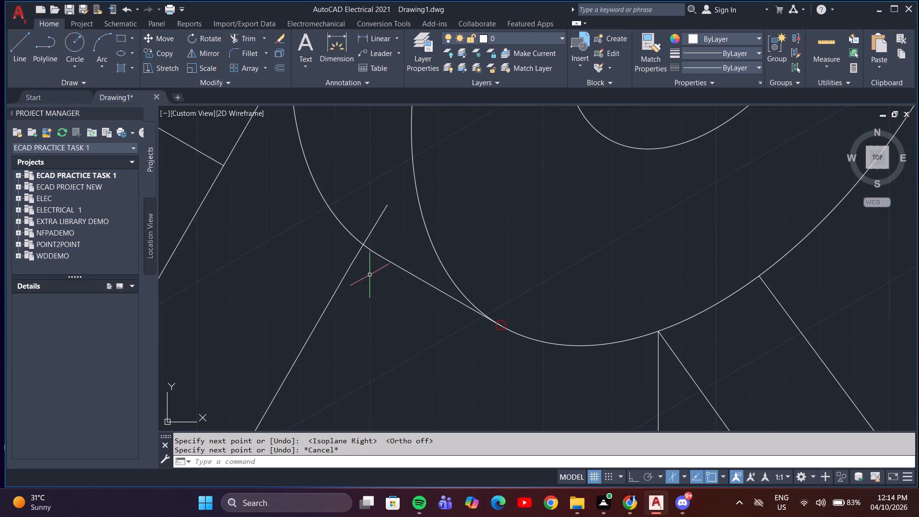
# Trim the overshoot of the upright plate rib's near edge inside the boss's outline.
pyautogui.write('tr')
pyautogui.press('Return')
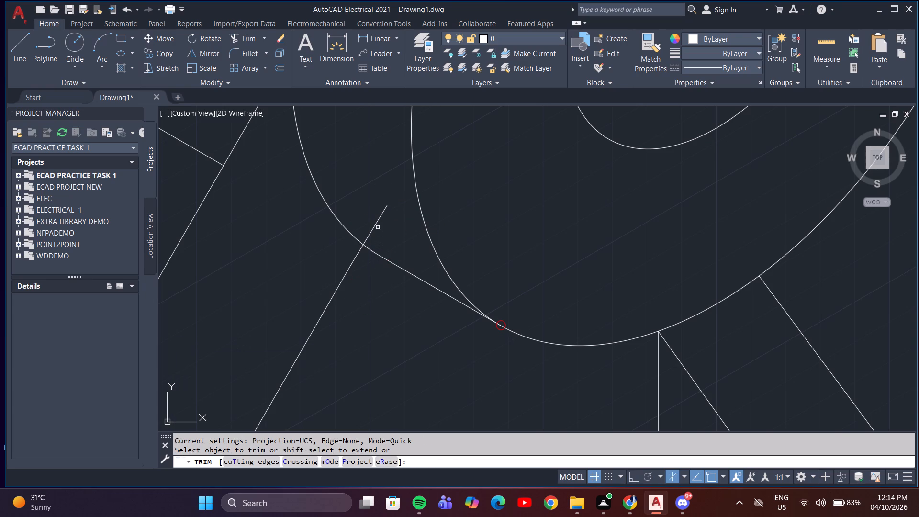
pyautogui.click(375, 225)
# Examine the circled tangent junction at the bottom of the boss's front flange for a gap.
pyautogui.scroll(3, 465, 315)
pyautogui.scroll(3, 550, 320)
pyautogui.moveTo(587, 355); pyautogui.dragTo(499, 254, button='middle')
pyautogui.scroll(1, 563, 302)
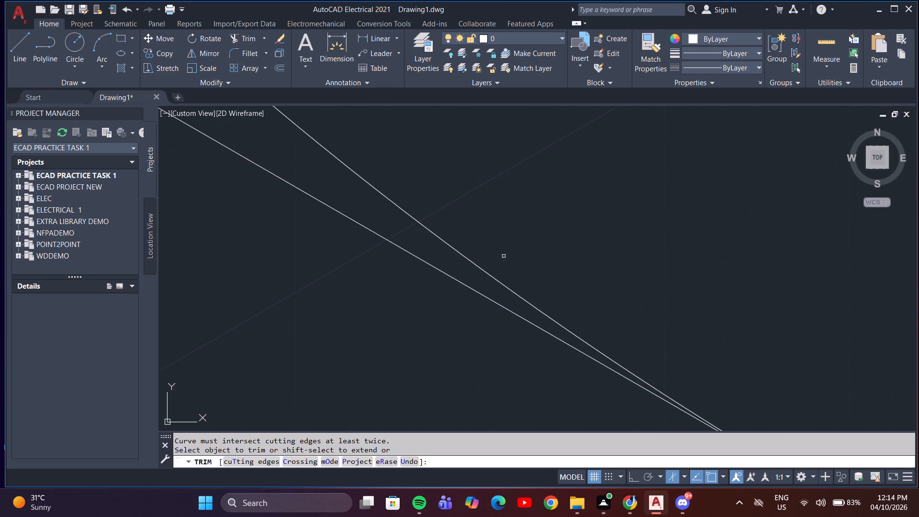
pyautogui.moveTo(628, 381); pyautogui.dragTo(495, 229, button='middle')
pyautogui.moveTo(685, 297); pyautogui.dragTo(464, 210, button='middle')
pyautogui.scroll(7, 462, 254)
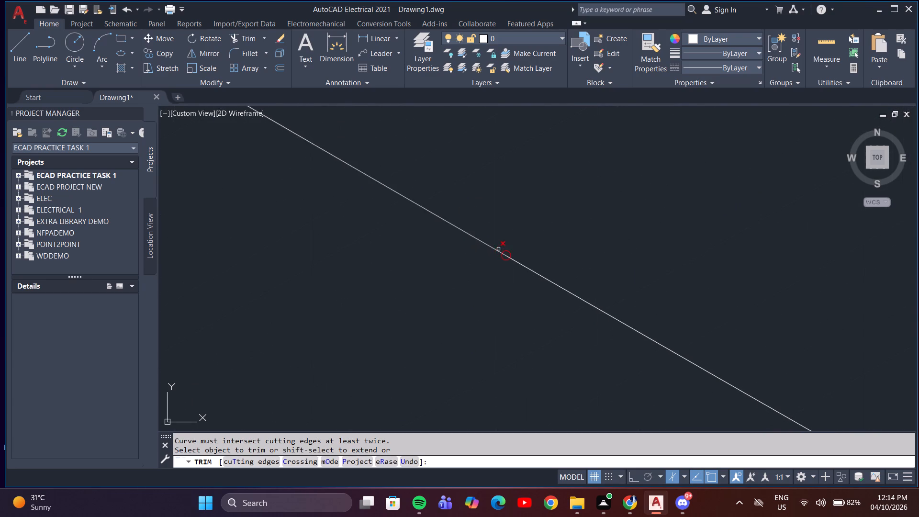
pyautogui.scroll(5, 515, 262)
pyautogui.scroll(4, 470, 224)
pyautogui.scroll(9, 352, 158)
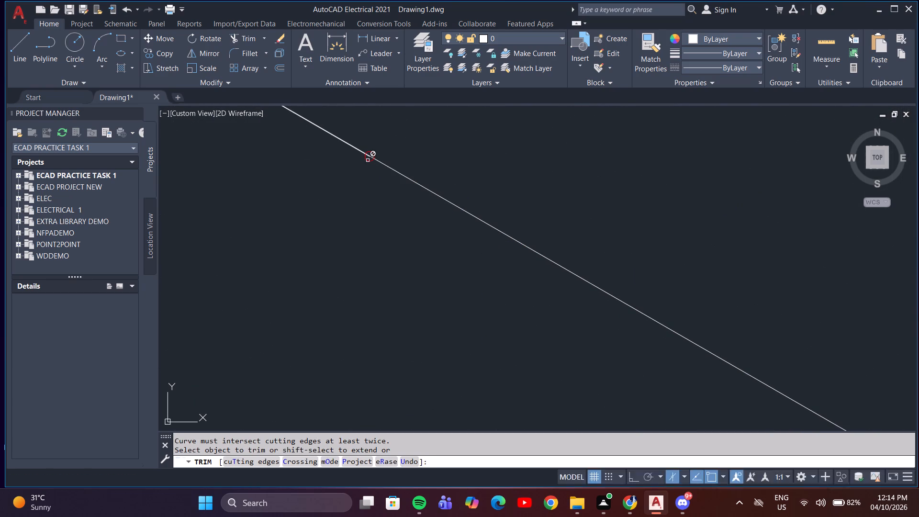
pyautogui.scroll(5, 368, 160)
pyautogui.scroll(-20, 369, 155)
pyautogui.scroll(-10, 369, 155)
# Examine the circled tangent junction at the lower end of the boss's rear curve for a gap.
pyautogui.moveTo(363, 202); pyautogui.dragTo(396, 235, button='middle')
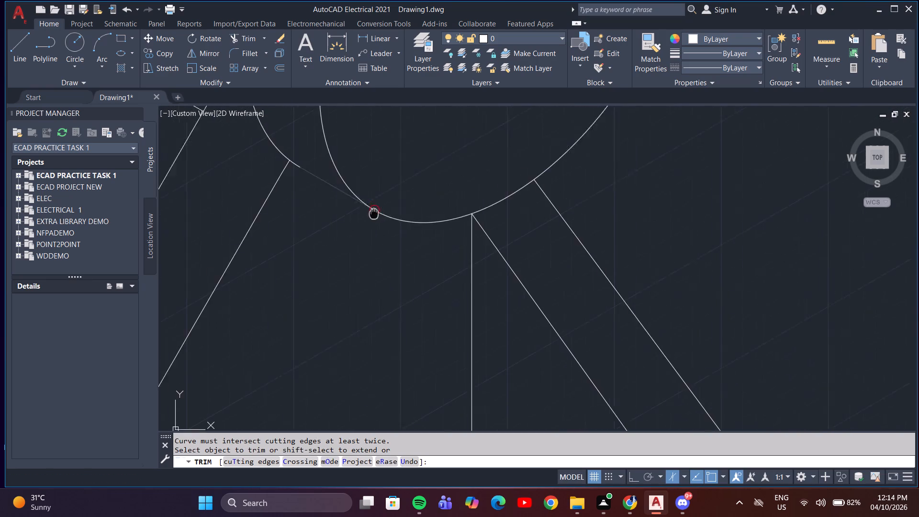
pyautogui.moveTo(396, 235); pyautogui.dragTo(485, 307, button='middle')
pyautogui.scroll(-5, 347, 156)
pyautogui.moveTo(345, 157); pyautogui.dragTo(432, 243, button='middle')
pyautogui.scroll(5, 392, 239)
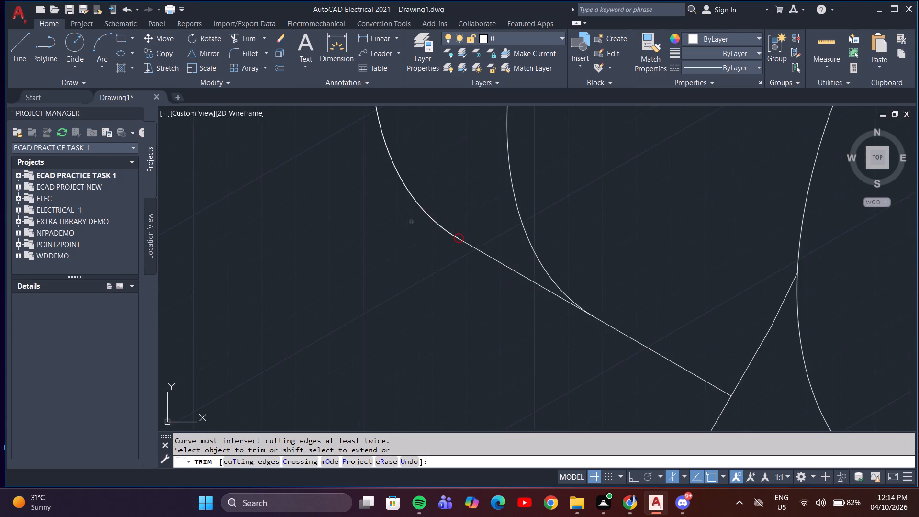
pyautogui.scroll(5, 453, 225)
pyautogui.scroll(3, 473, 299)
pyautogui.scroll(3, 568, 326)
pyautogui.scroll(5, 484, 343)
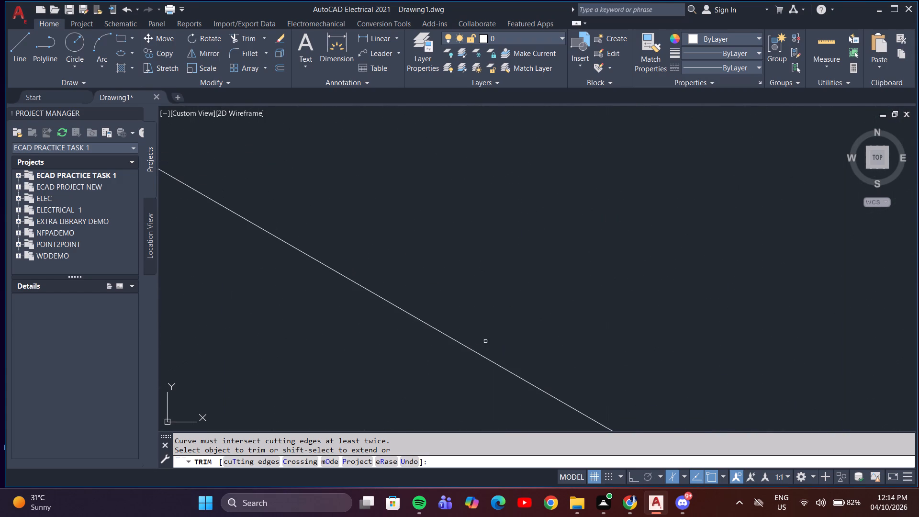
pyautogui.scroll(-10, 405, 266)
pyautogui.scroll(-9, 493, 255)
pyautogui.scroll(-2, 532, 265)
# Examine the circled tangent junction on the boss's upper edge, where the straight edge meets the front flange curve.
pyautogui.moveTo(548, 271); pyautogui.dragTo(455, 354, button='middle')
pyautogui.scroll(1, 462, 320)
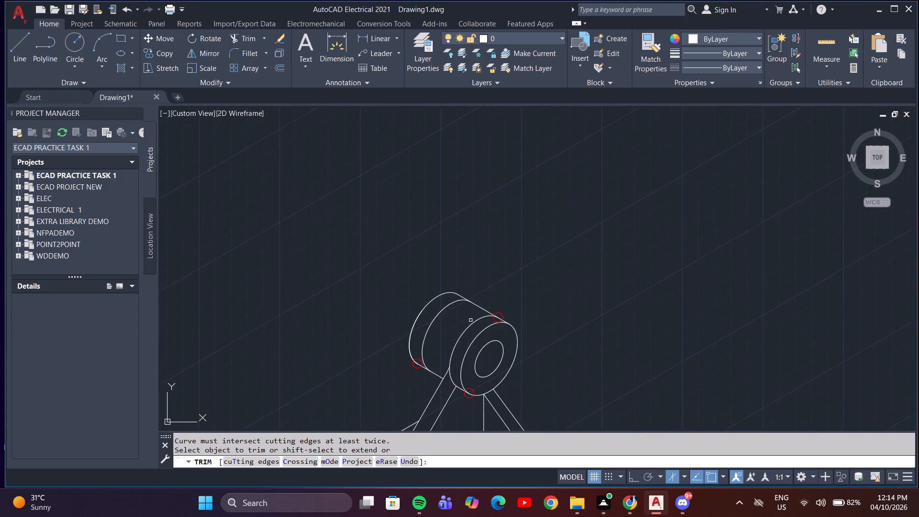
pyautogui.scroll(6, 503, 320)
pyautogui.scroll(4, 404, 292)
pyautogui.moveTo(282, 311); pyautogui.dragTo(373, 303, button='middle')
pyautogui.scroll(1, 220, 310)
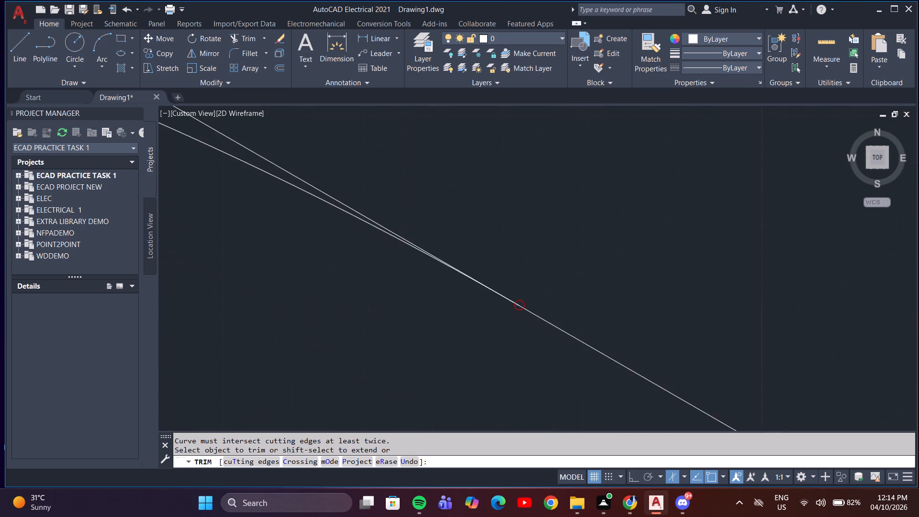
pyautogui.scroll(3, 227, 310)
pyautogui.scroll(1, 627, 256)
pyautogui.moveTo(789, 335); pyautogui.dragTo(621, 281, button='middle')
pyautogui.moveTo(674, 315); pyautogui.dragTo(600, 293, button='middle')
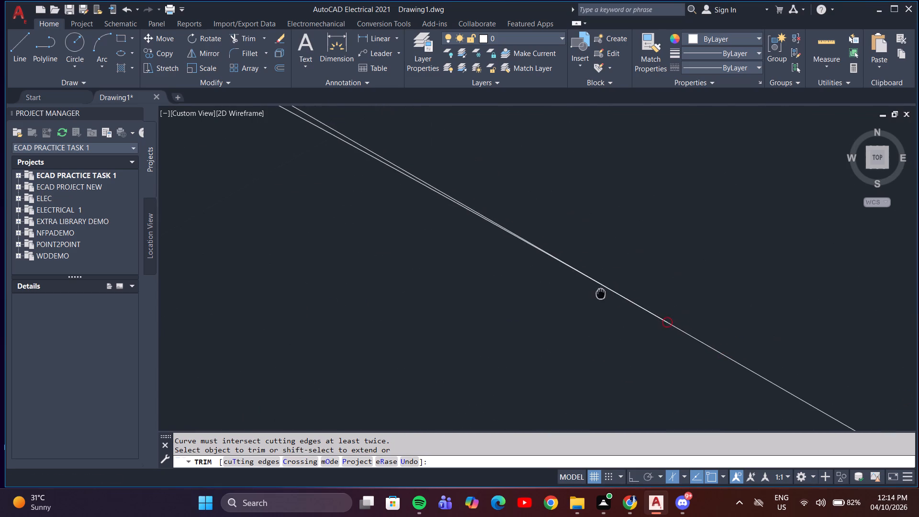
pyautogui.moveTo(600, 293); pyautogui.dragTo(599, 293, button='middle')
pyautogui.moveTo(661, 302); pyautogui.dragTo(609, 292, button='middle')
pyautogui.scroll(11, 610, 310)
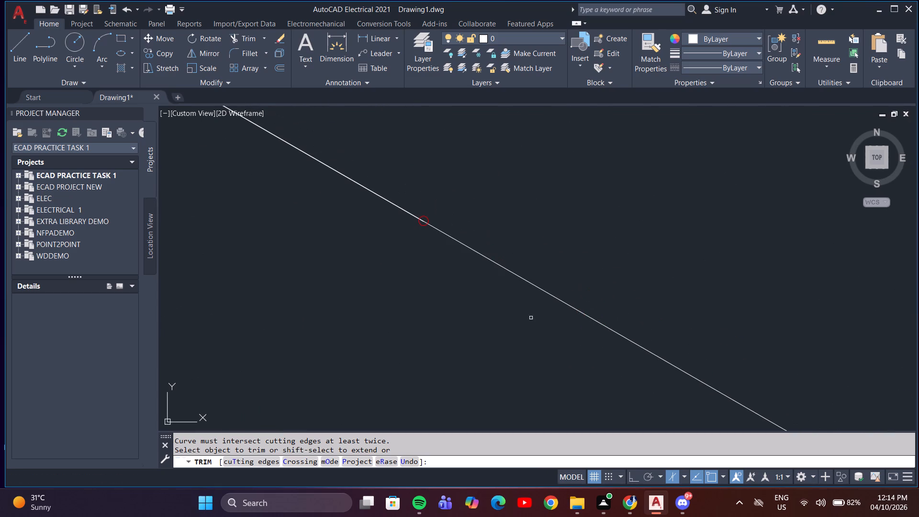
pyautogui.scroll(1, 531, 318)
pyautogui.moveTo(502, 292); pyautogui.dragTo(538, 347, button='middle')
pyautogui.middleClick(531, 347)
pyautogui.scroll(2, 478, 307)
pyautogui.scroll(3, 447, 273)
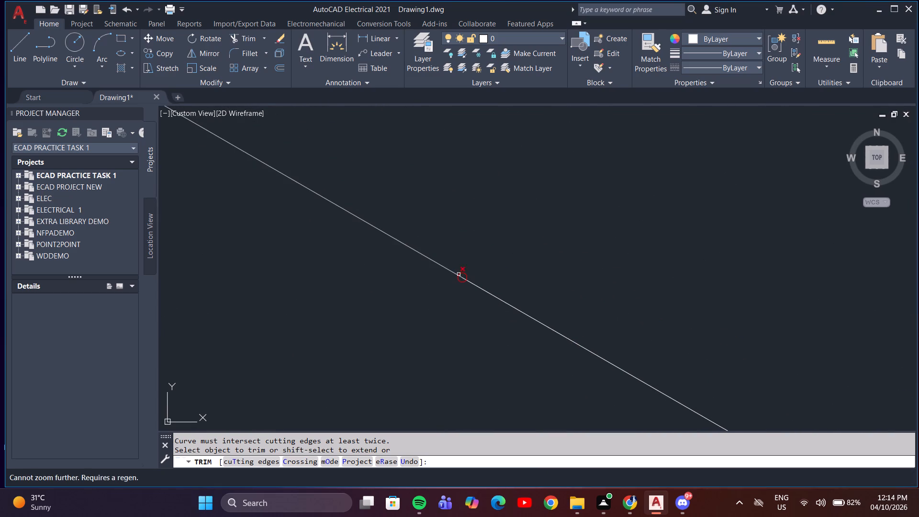
pyautogui.scroll(10, 461, 274)
pyautogui.scroll(14, 466, 278)
pyautogui.scroll(7, 468, 284)
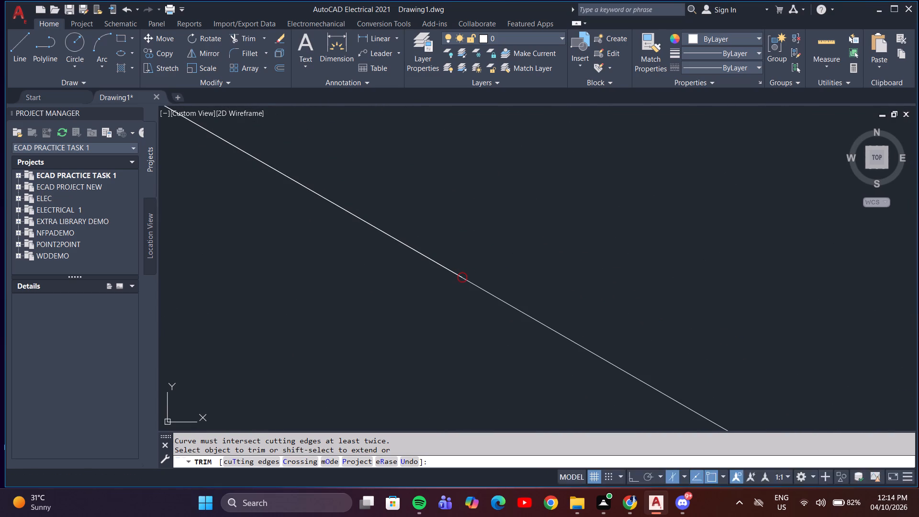
pyautogui.scroll(15, 469, 285)
pyautogui.scroll(13, 464, 281)
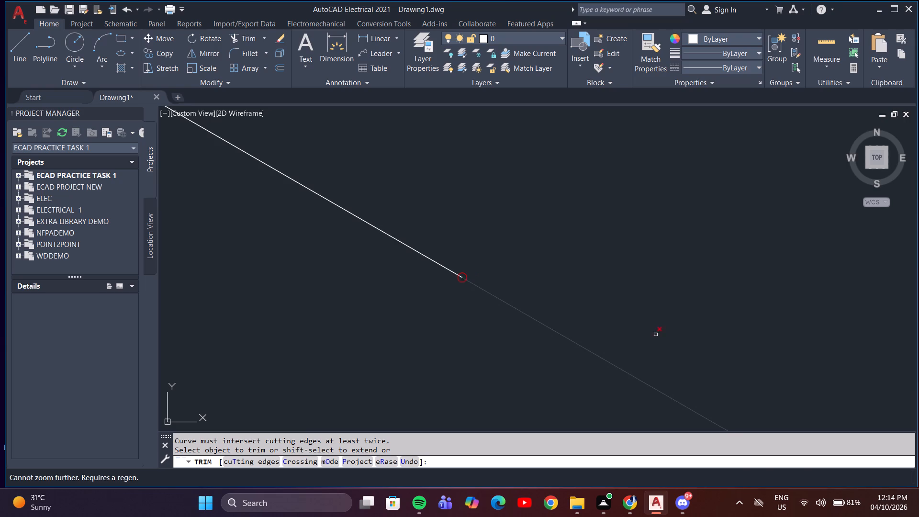
pyautogui.scroll(-18, 521, 296)
pyautogui.scroll(-14, 518, 287)
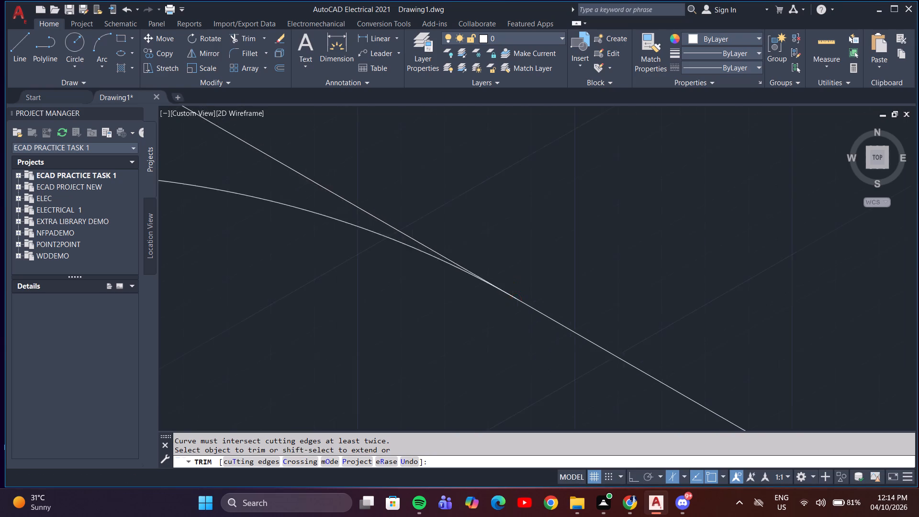
pyautogui.scroll(-17, 513, 284)
pyautogui.scroll(-20, 511, 287)
pyautogui.scroll(-10, 508, 292)
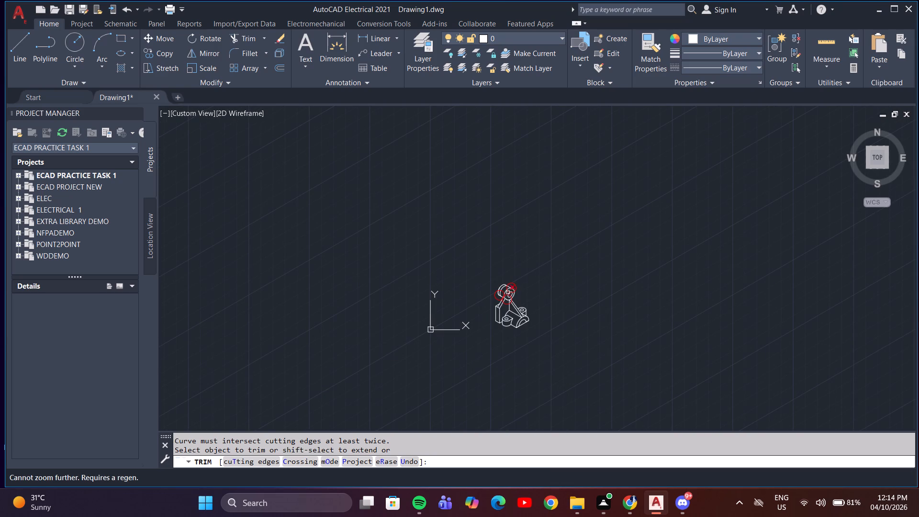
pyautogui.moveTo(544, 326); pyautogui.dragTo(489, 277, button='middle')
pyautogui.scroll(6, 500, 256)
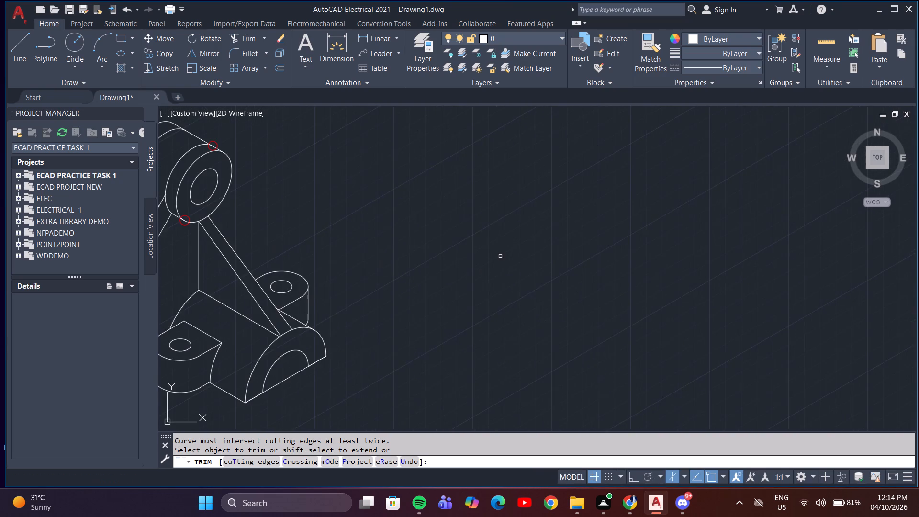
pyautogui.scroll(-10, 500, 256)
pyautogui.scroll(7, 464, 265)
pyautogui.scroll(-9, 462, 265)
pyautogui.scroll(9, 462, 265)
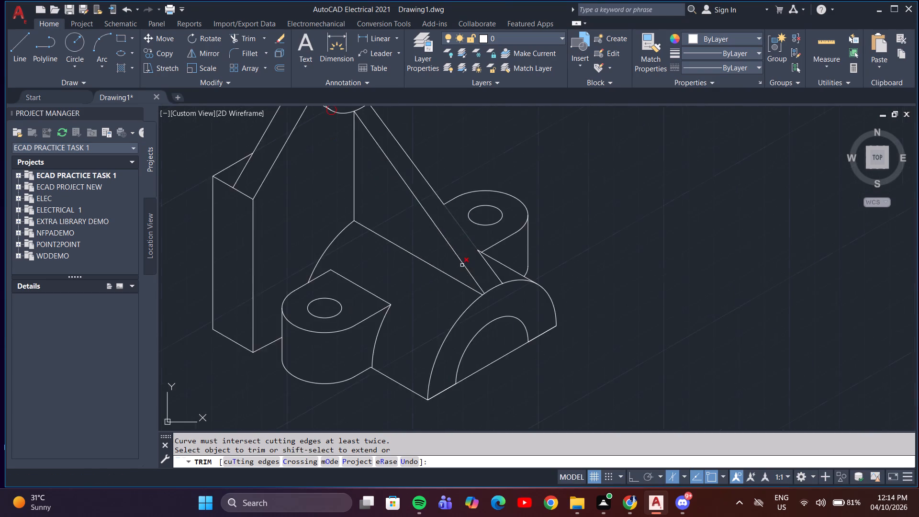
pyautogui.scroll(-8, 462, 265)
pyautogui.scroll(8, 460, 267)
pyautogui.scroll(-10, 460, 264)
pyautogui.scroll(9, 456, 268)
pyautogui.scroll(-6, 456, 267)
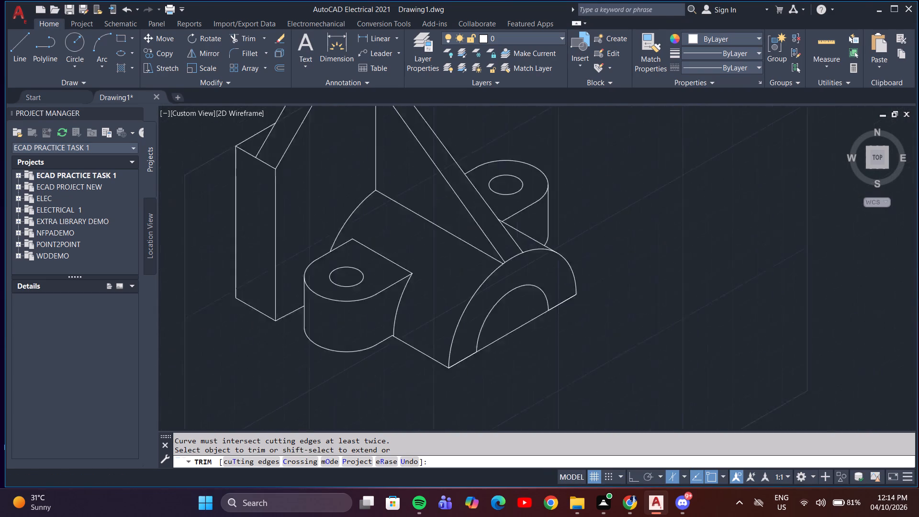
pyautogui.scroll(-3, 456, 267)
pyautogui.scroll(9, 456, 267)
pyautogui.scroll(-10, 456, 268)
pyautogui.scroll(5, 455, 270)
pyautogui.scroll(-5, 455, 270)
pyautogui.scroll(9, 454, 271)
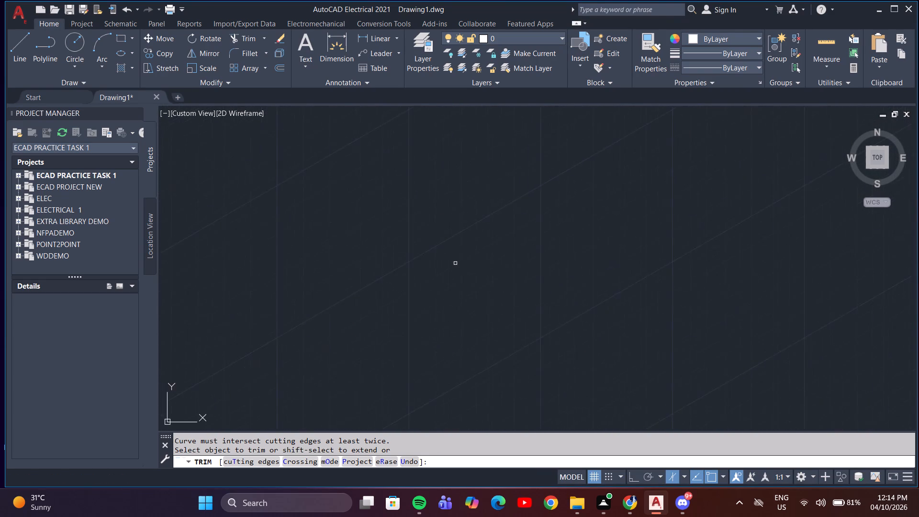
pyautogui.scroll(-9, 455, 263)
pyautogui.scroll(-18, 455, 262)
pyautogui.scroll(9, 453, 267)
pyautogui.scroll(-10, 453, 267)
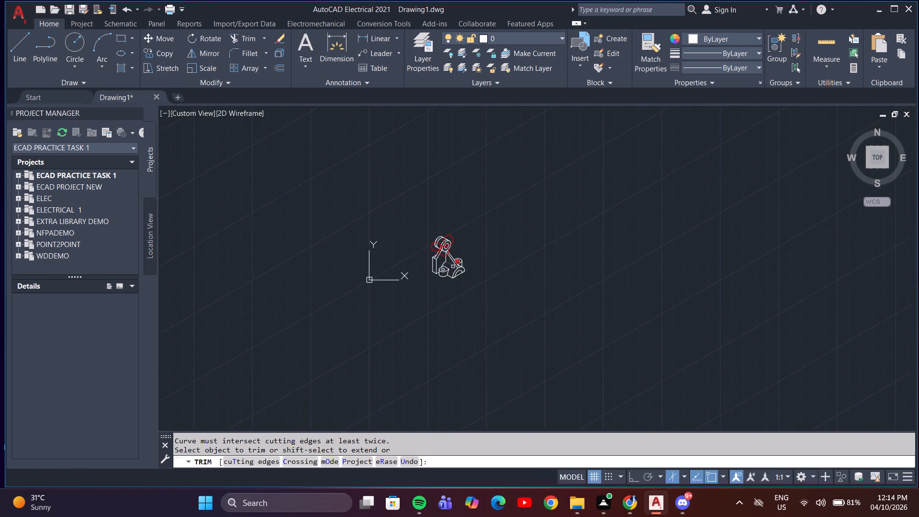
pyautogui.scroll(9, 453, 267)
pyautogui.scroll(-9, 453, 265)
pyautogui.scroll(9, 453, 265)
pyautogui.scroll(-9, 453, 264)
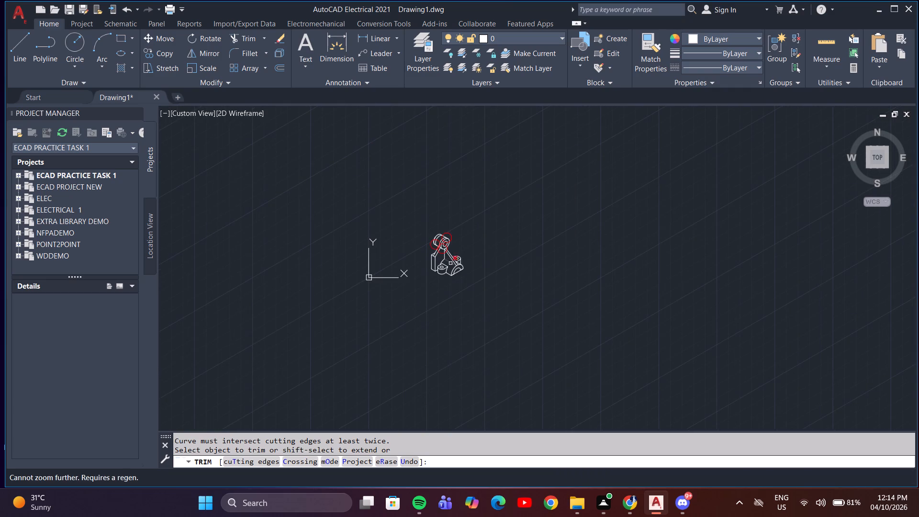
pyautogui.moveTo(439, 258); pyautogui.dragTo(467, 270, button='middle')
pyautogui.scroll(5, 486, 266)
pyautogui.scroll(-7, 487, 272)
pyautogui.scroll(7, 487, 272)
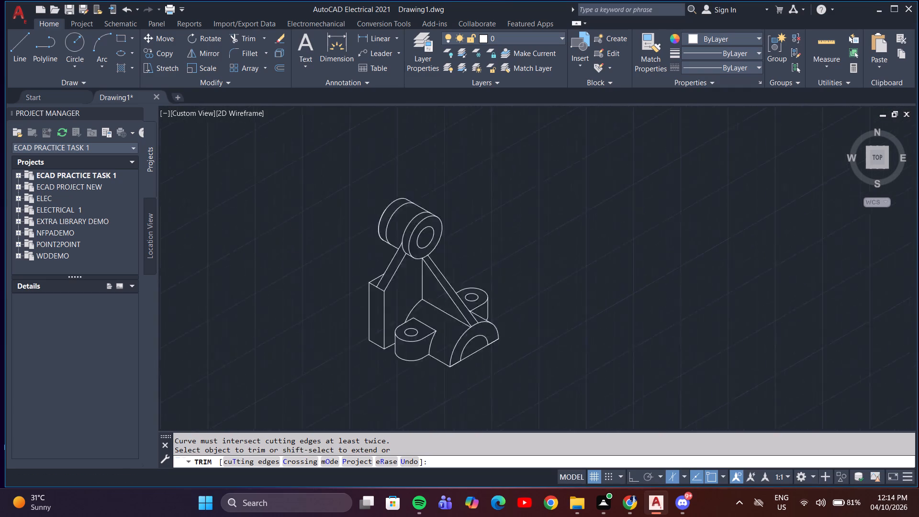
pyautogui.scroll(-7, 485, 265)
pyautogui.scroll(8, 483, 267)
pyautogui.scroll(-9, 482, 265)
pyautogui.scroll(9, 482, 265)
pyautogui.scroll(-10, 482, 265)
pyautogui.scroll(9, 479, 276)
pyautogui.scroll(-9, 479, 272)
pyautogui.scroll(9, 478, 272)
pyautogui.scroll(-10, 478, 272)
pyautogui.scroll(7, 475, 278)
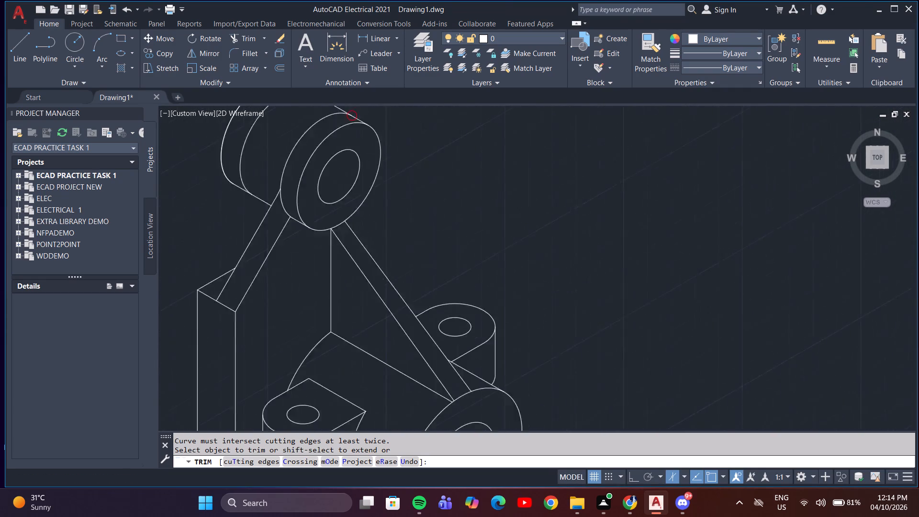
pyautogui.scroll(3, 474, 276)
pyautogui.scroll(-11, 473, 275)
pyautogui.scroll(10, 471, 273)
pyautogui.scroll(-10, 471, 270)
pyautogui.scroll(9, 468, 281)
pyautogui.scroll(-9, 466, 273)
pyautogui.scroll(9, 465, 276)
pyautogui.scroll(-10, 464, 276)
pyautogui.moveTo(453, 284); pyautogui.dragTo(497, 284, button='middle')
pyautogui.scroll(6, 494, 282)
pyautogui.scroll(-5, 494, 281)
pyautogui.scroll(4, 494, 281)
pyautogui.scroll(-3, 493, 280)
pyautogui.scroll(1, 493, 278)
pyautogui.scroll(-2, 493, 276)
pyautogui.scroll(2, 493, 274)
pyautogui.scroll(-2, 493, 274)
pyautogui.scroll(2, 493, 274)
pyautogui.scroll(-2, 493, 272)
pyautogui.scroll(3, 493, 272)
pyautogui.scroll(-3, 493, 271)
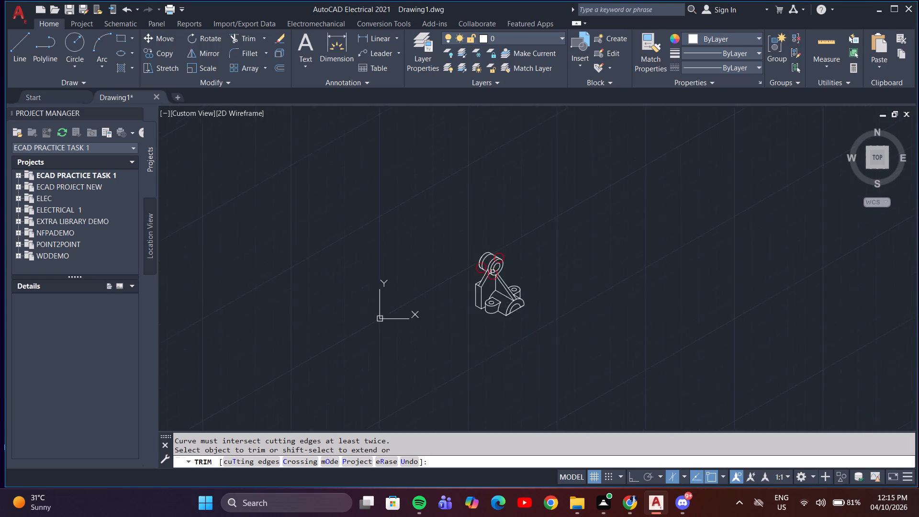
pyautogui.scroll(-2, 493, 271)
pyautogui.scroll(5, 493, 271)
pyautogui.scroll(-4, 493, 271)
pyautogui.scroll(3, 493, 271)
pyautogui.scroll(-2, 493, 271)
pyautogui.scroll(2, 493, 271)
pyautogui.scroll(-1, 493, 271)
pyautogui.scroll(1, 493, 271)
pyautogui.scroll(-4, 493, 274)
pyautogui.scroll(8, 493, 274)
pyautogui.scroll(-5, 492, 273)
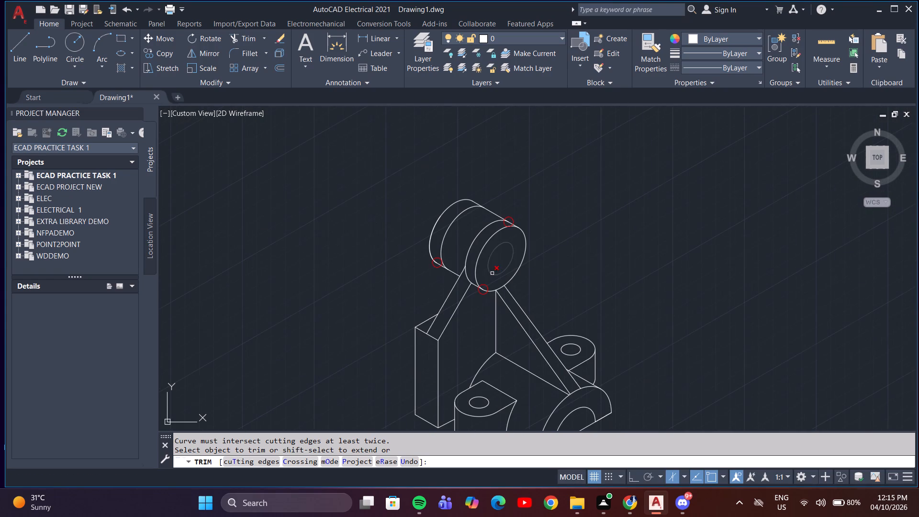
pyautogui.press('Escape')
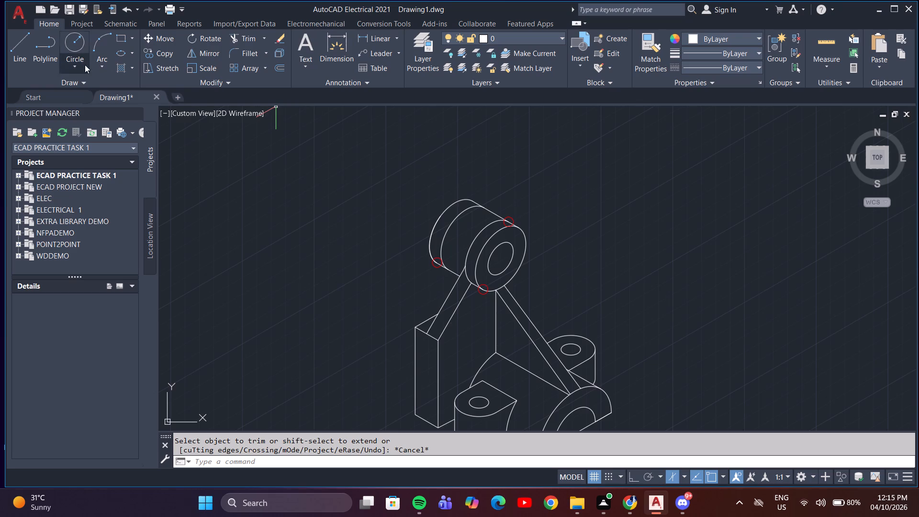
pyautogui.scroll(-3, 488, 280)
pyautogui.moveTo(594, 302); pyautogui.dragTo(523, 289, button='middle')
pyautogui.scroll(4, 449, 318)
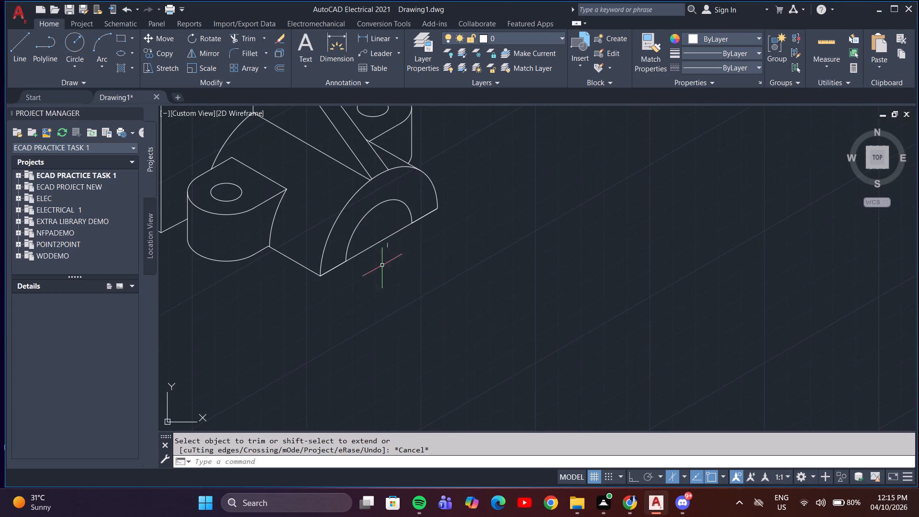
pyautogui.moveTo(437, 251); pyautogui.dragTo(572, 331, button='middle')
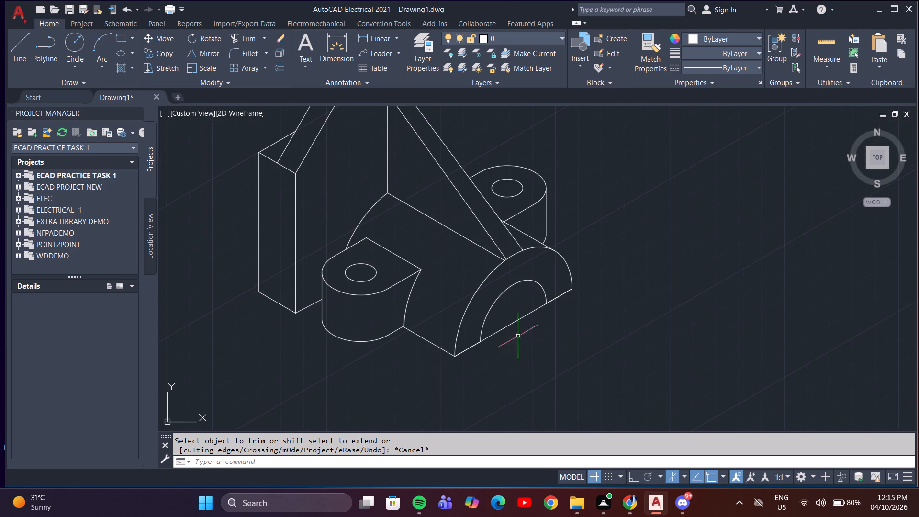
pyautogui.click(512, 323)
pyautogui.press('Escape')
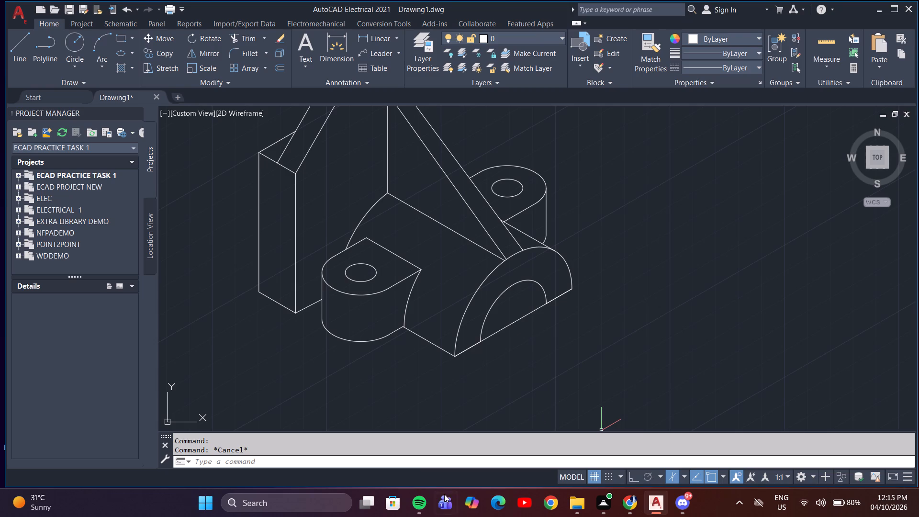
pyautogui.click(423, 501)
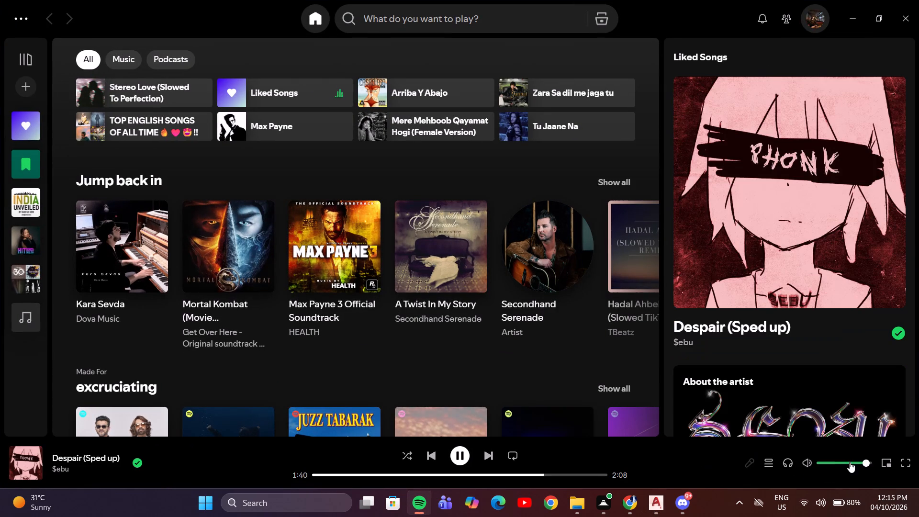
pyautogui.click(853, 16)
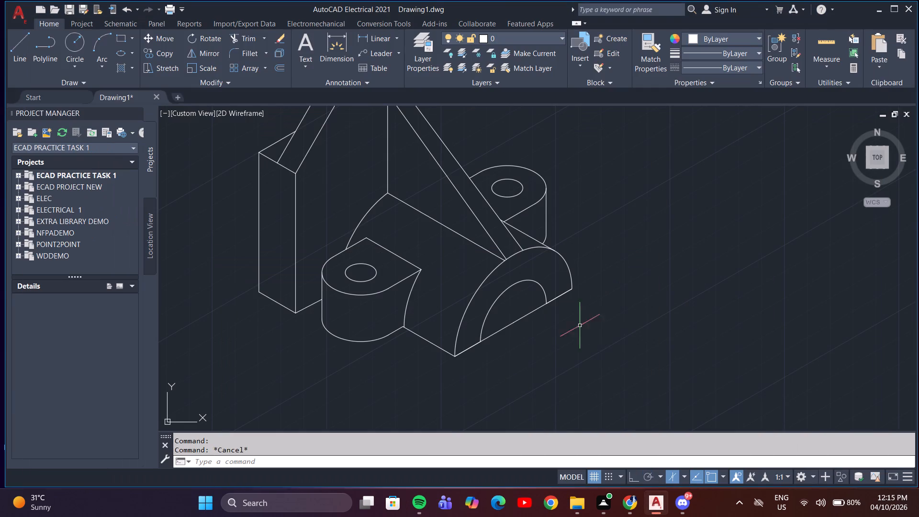
# Trim the straight bottom edge spanning the opening of the inner arc on the half-cylinder base's front face.
pyautogui.press('Escape')
pyautogui.click(505, 328)
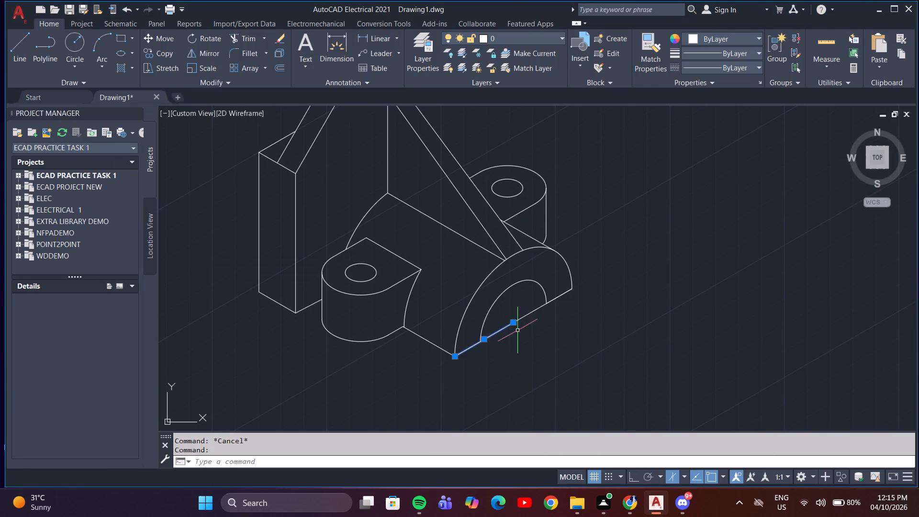
pyautogui.press('Escape')
pyautogui.write('tr')
pyautogui.press('Return')
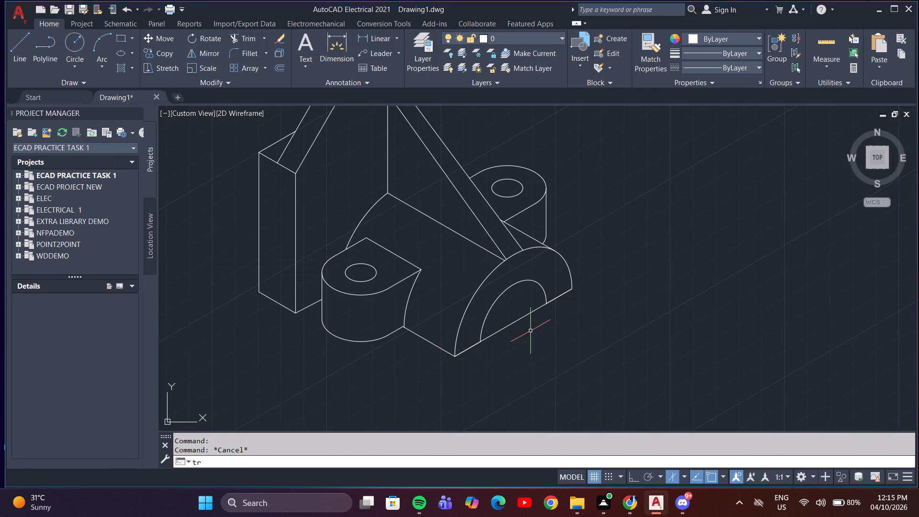
pyautogui.click(515, 323)
pyautogui.click(504, 325)
pyautogui.click(507, 328)
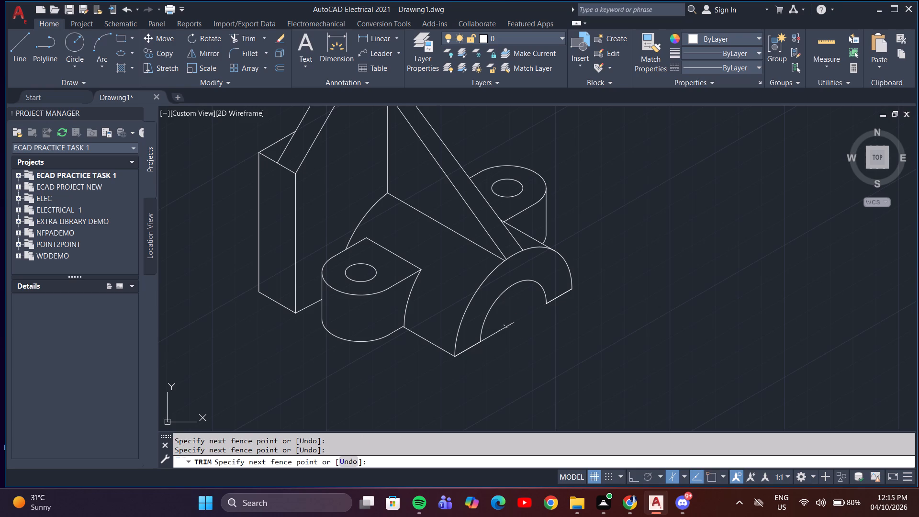
# Fill the triangular side face of the sloping rib with a GR_INVHEM gradient hatch.
pyautogui.scroll(-3, 521, 336)
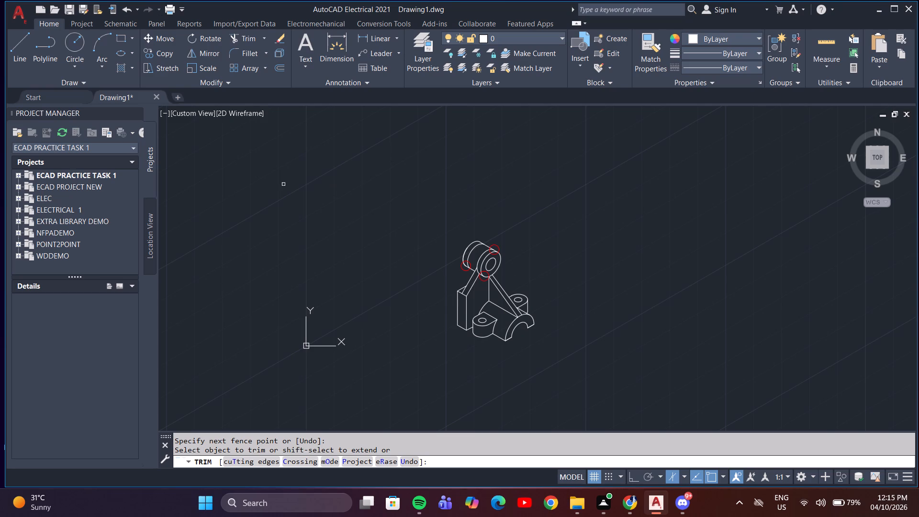
pyautogui.moveTo(665, 324); pyautogui.dragTo(518, 313, button='middle')
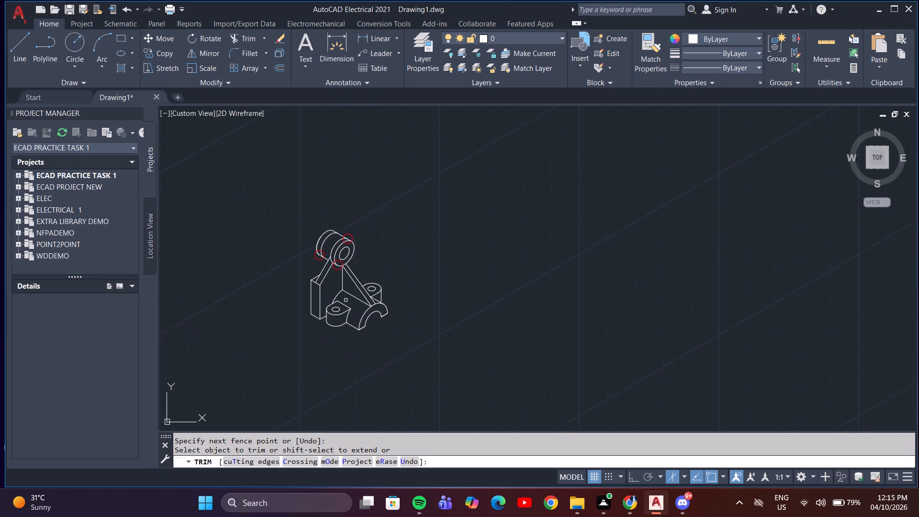
pyautogui.click(130, 67)
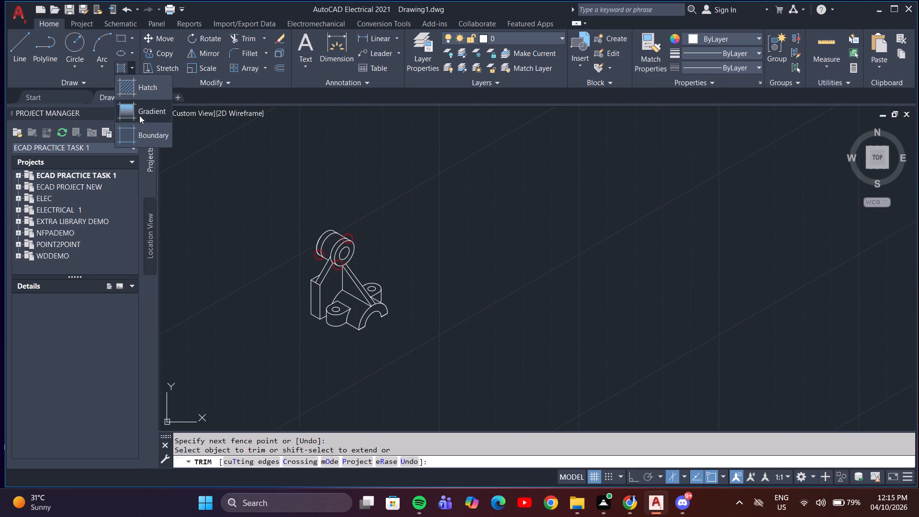
pyautogui.click(139, 114)
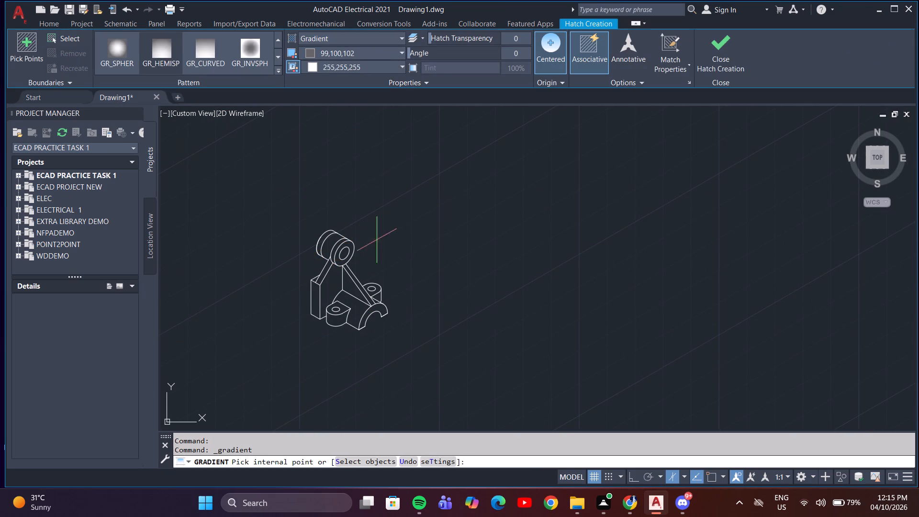
pyautogui.scroll(5, 326, 289)
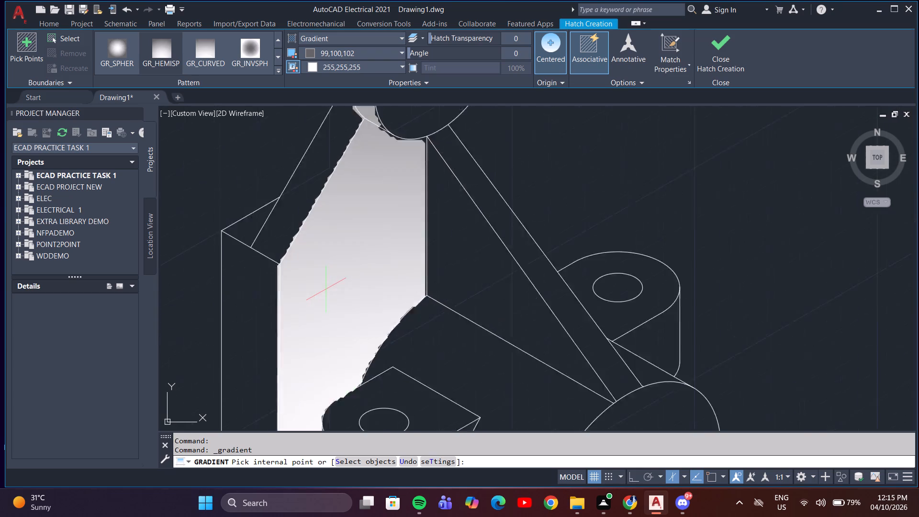
pyautogui.scroll(-1, 380, 157)
pyautogui.moveTo(383, 164); pyautogui.dragTo(378, 270, button='middle')
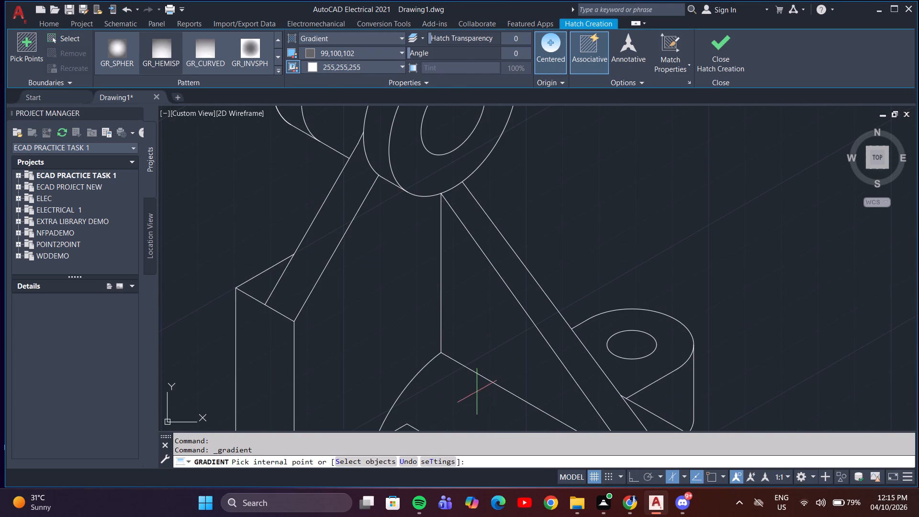
pyautogui.press('F5')
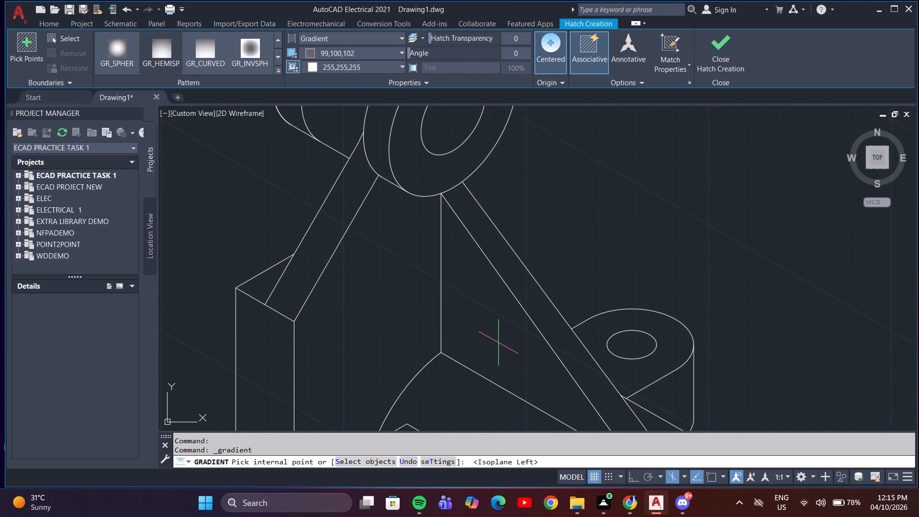
pyautogui.click(499, 341)
pyautogui.scroll(-1, 532, 308)
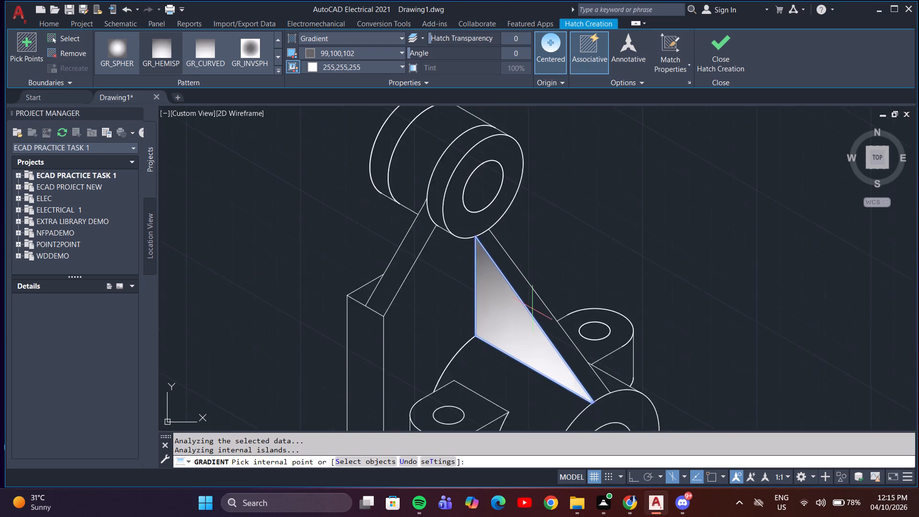
pyautogui.scroll(-1, 532, 309)
pyautogui.click(201, 55)
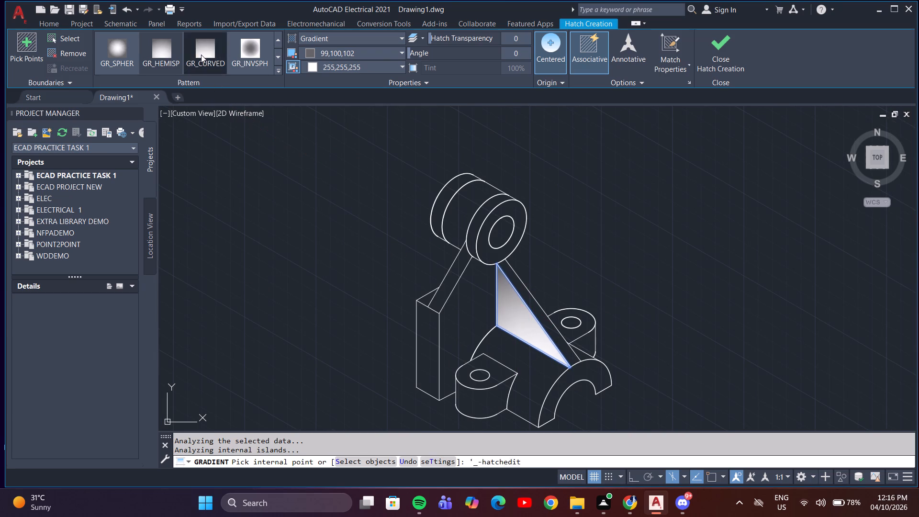
pyautogui.click(278, 71)
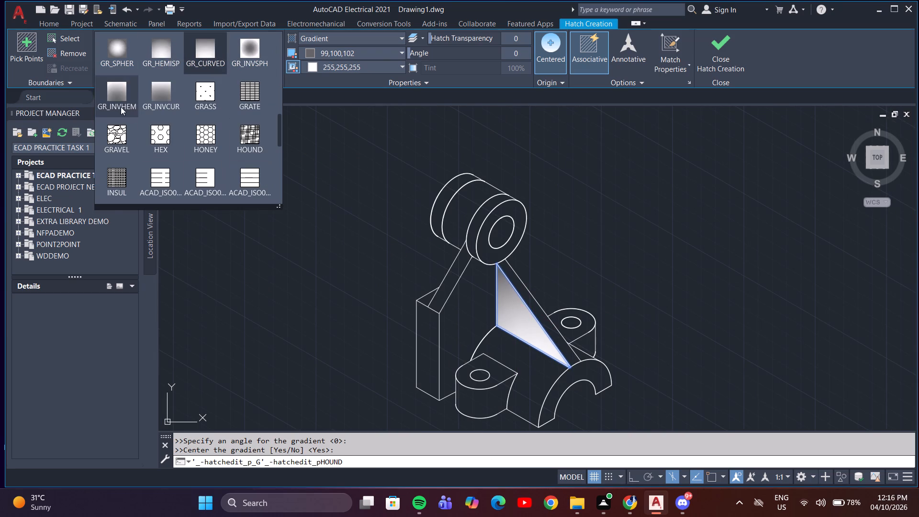
pyautogui.click(118, 91)
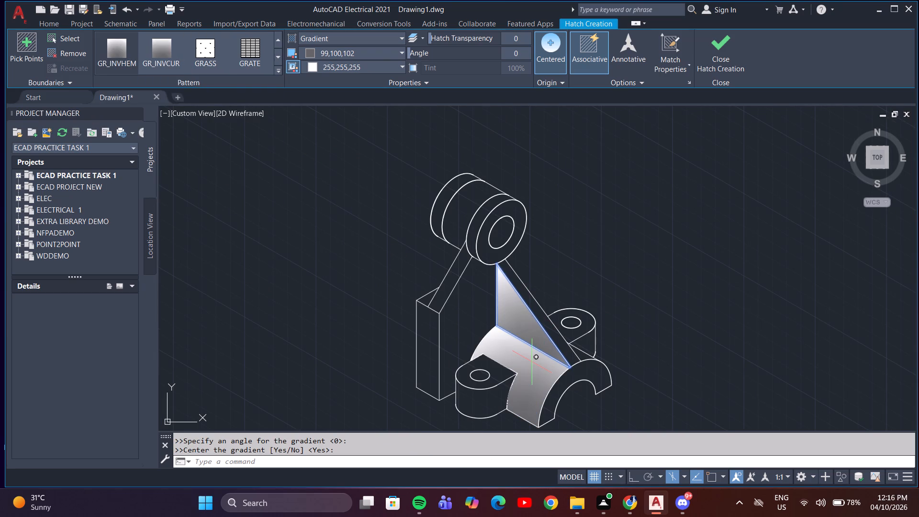
pyautogui.click(728, 71)
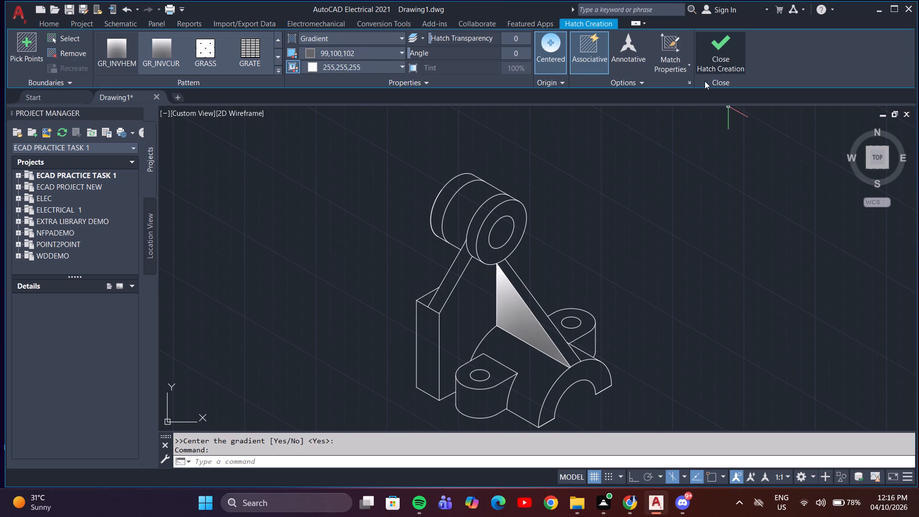
# Fill the half-cylinder's curved surface, its front end face and the rib's narrow sloping face with a GR_LINEAR gradient hatch.
pyautogui.press('space')
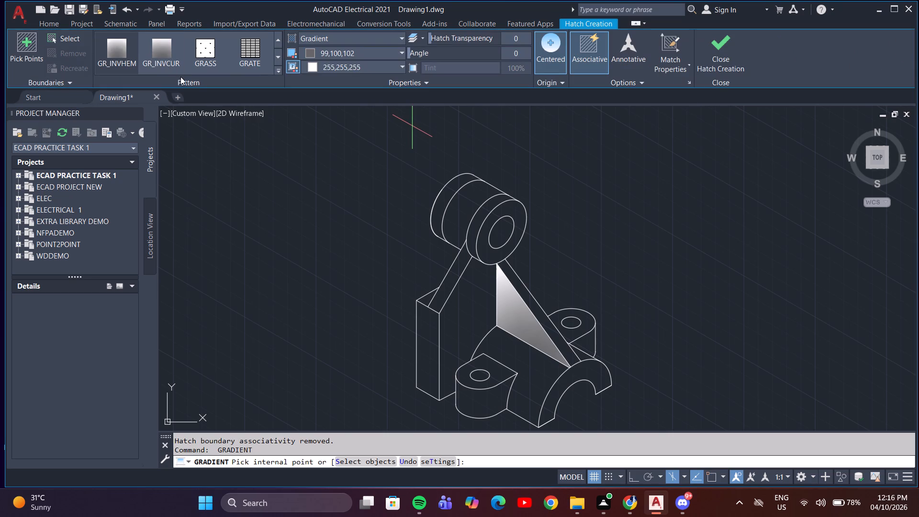
pyautogui.click(122, 49)
pyautogui.click(530, 370)
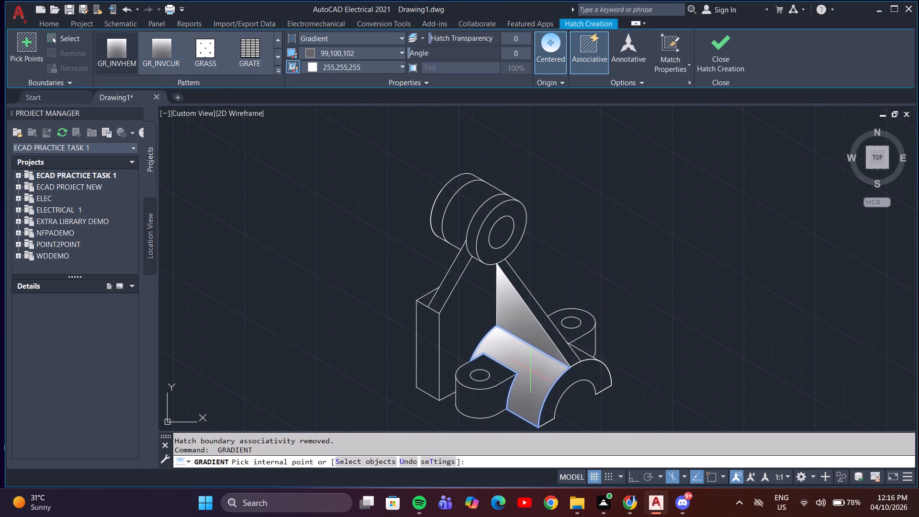
pyautogui.click(279, 70)
pyautogui.scroll(2, 162, 69)
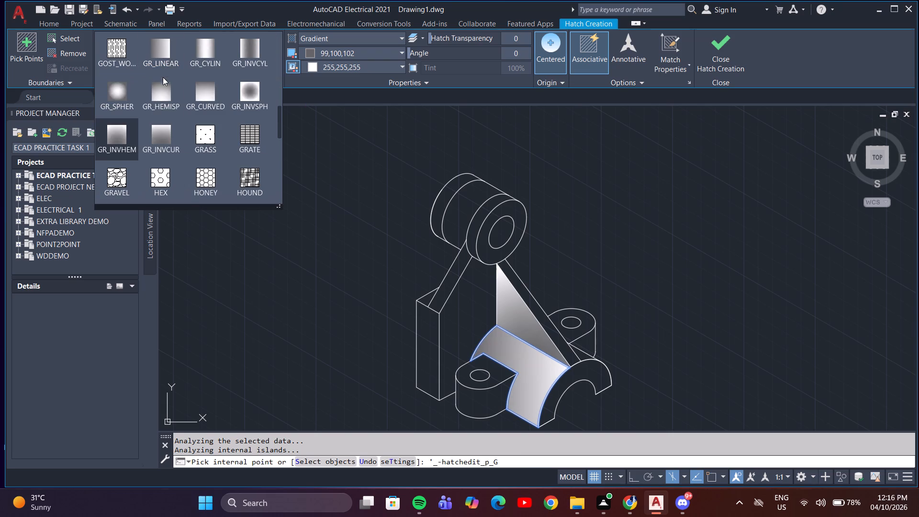
pyautogui.click(167, 53)
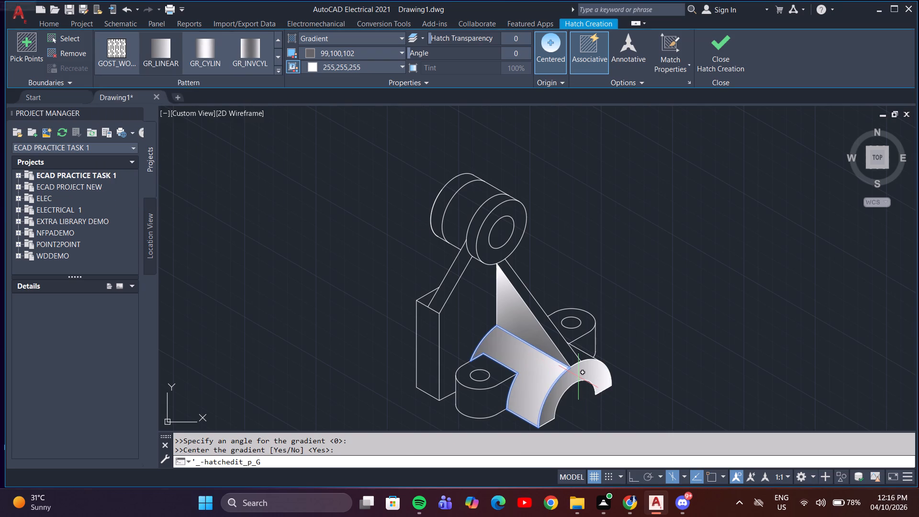
pyautogui.press('F5')
pyautogui.click(578, 376)
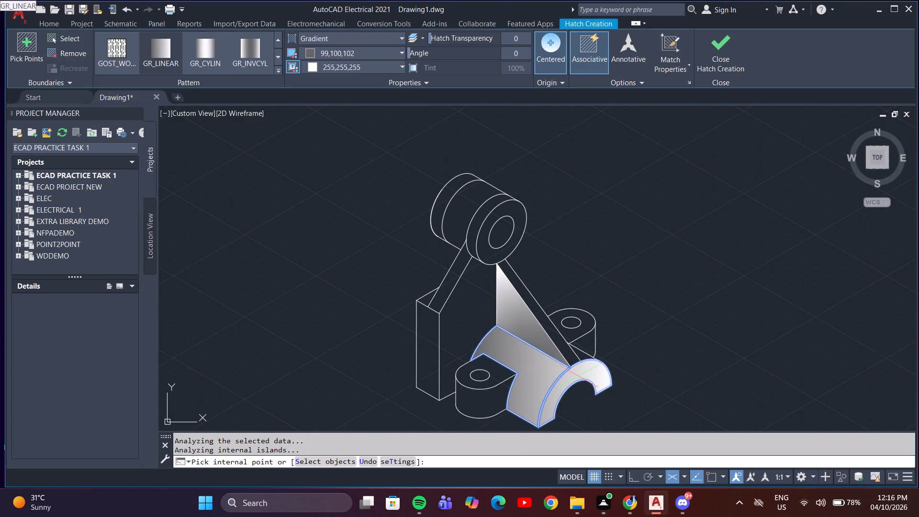
pyautogui.click(551, 327)
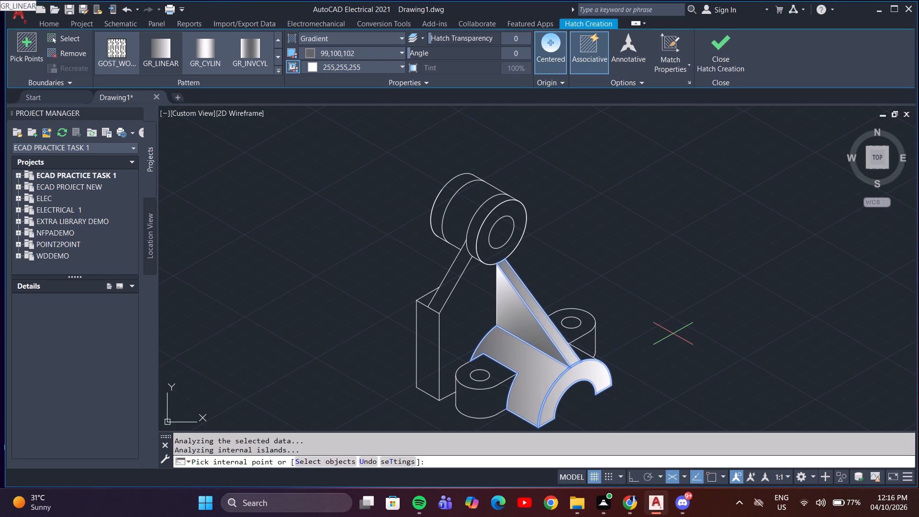
pyautogui.press('Escape')
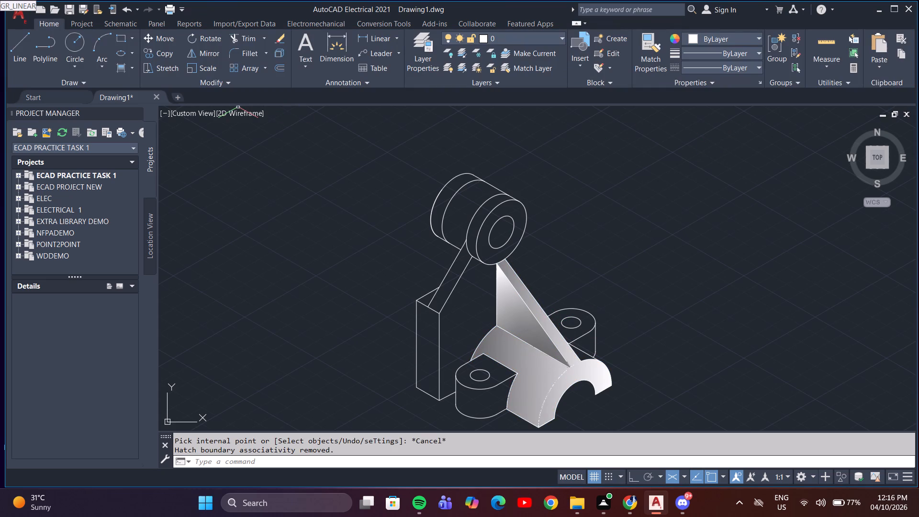
# Fill the curved side faces of the front and rear lugs with a GR_CYLIN gradient hatch.
pyautogui.press('space')
pyautogui.click(279, 69)
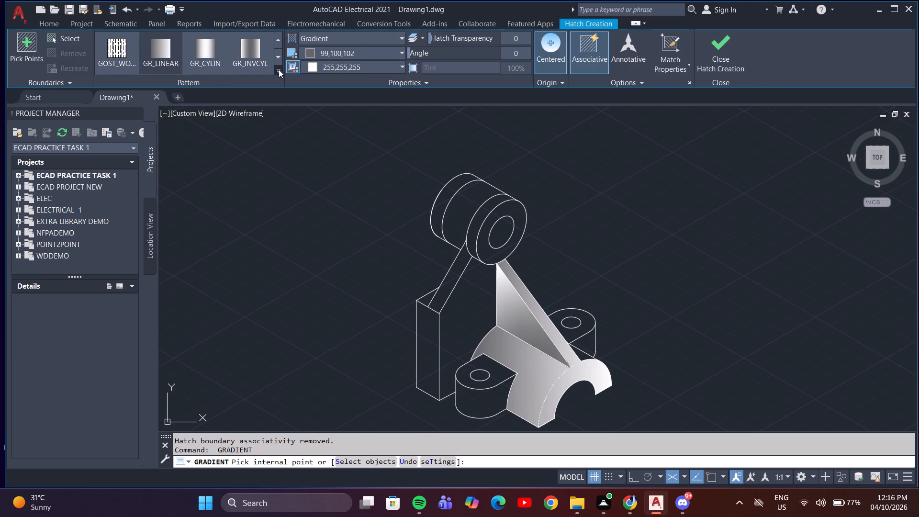
pyautogui.scroll(1, 181, 98)
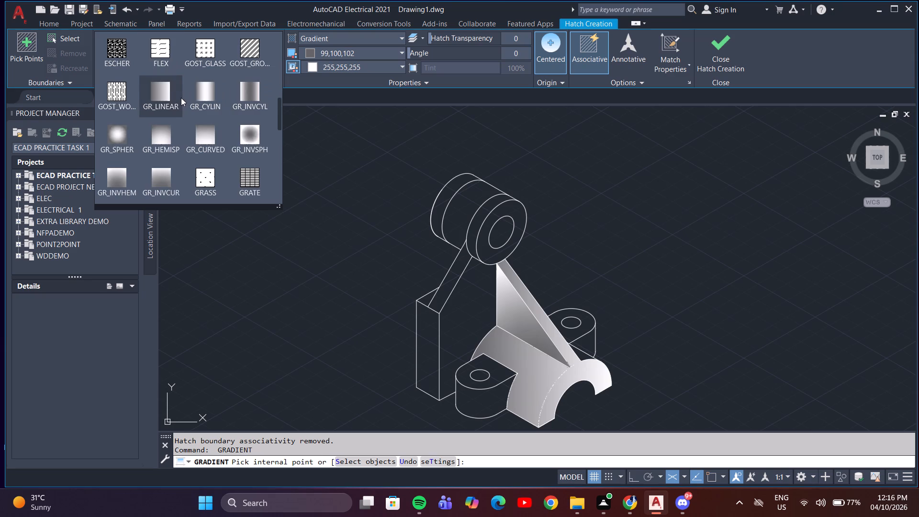
pyautogui.click(207, 95)
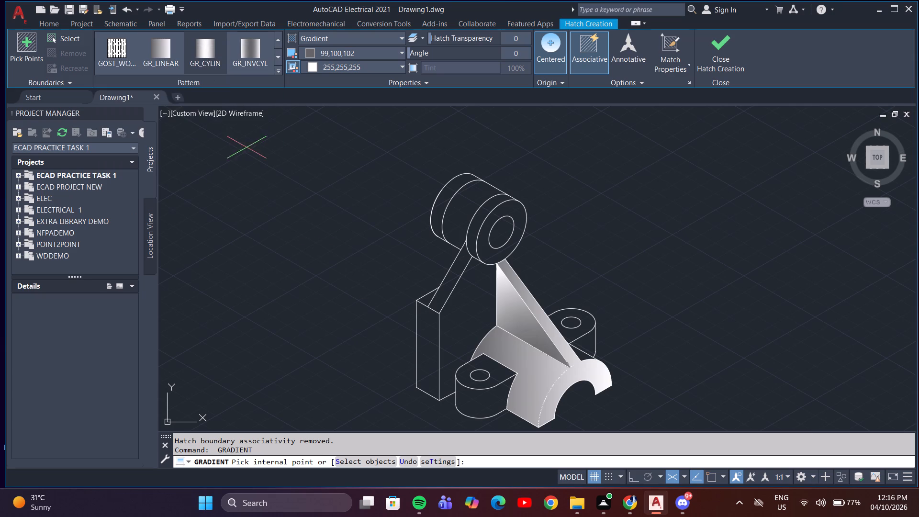
pyautogui.press('F5')
pyautogui.press('F5')
pyautogui.click(478, 401)
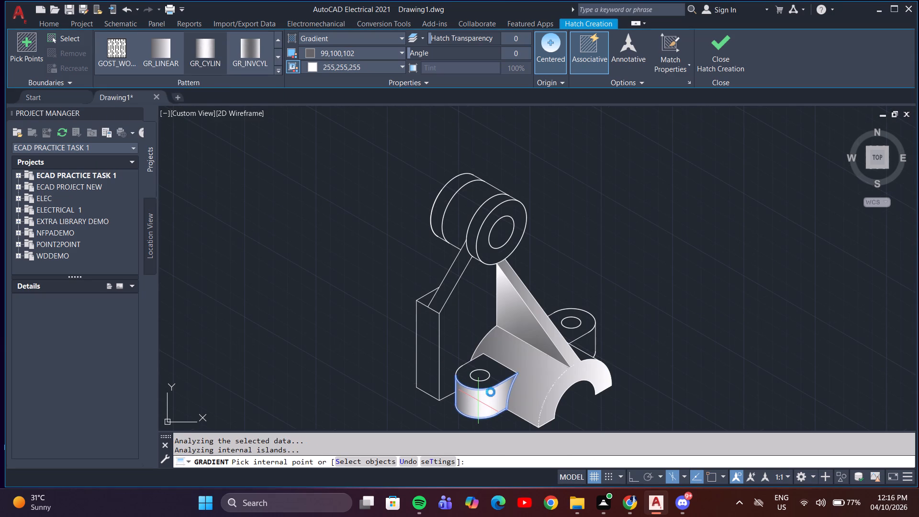
pyautogui.click(590, 341)
pyautogui.press('Escape')
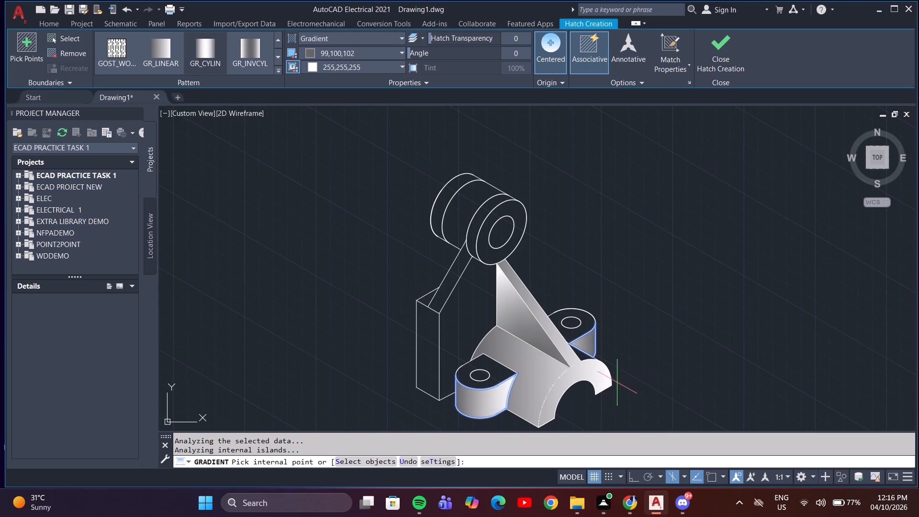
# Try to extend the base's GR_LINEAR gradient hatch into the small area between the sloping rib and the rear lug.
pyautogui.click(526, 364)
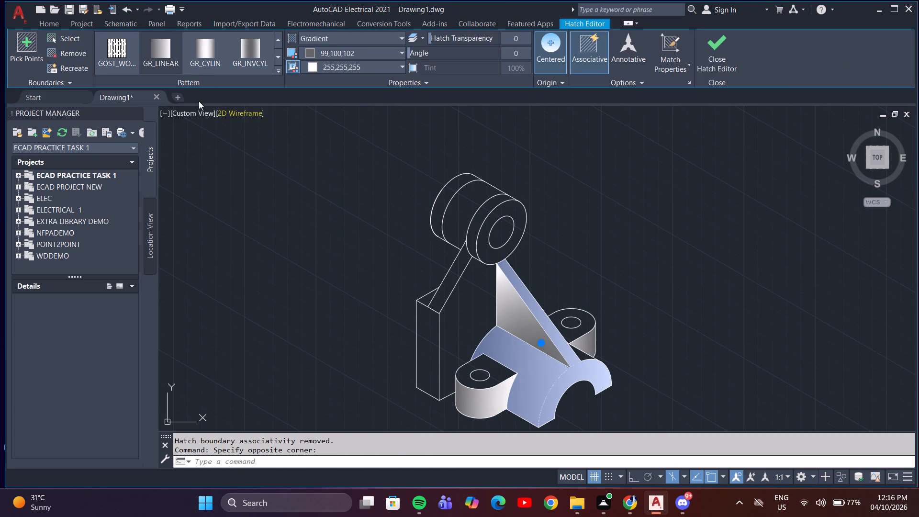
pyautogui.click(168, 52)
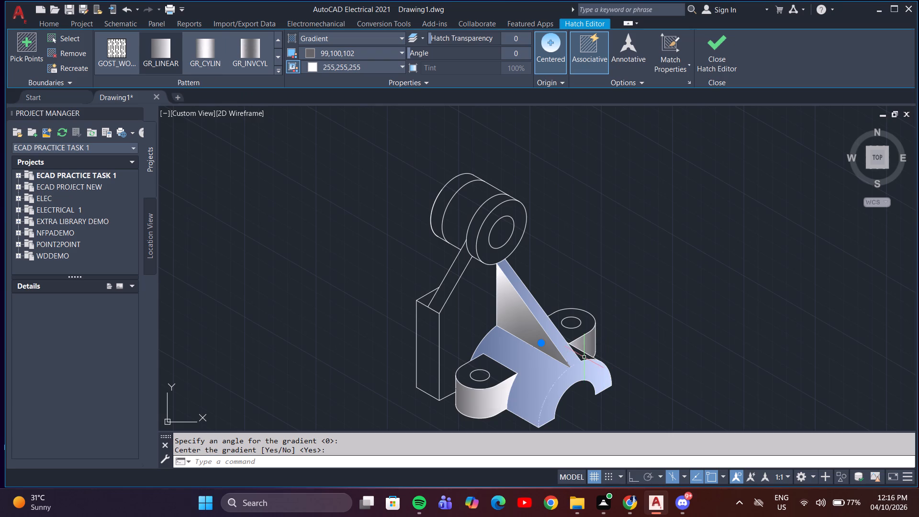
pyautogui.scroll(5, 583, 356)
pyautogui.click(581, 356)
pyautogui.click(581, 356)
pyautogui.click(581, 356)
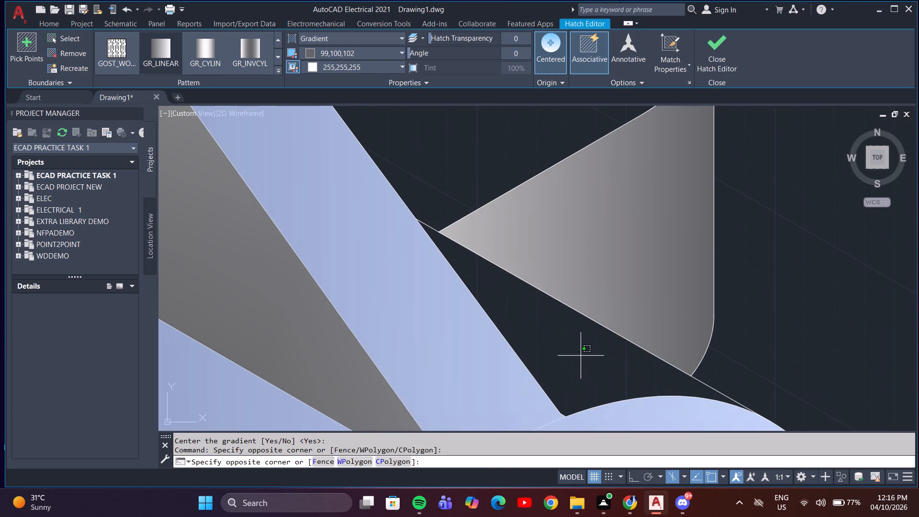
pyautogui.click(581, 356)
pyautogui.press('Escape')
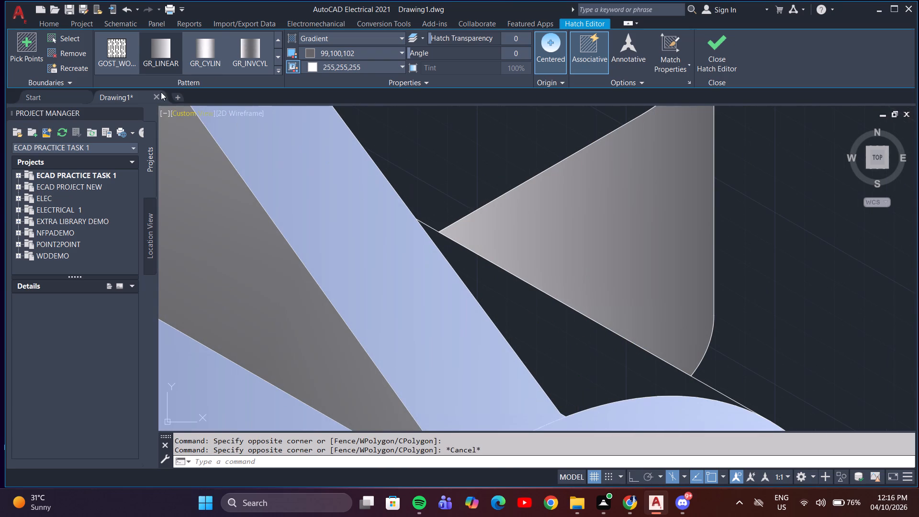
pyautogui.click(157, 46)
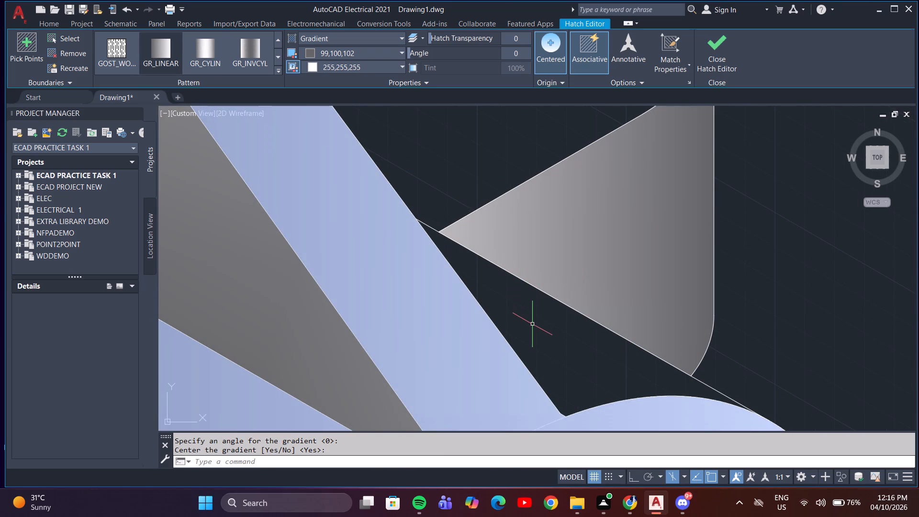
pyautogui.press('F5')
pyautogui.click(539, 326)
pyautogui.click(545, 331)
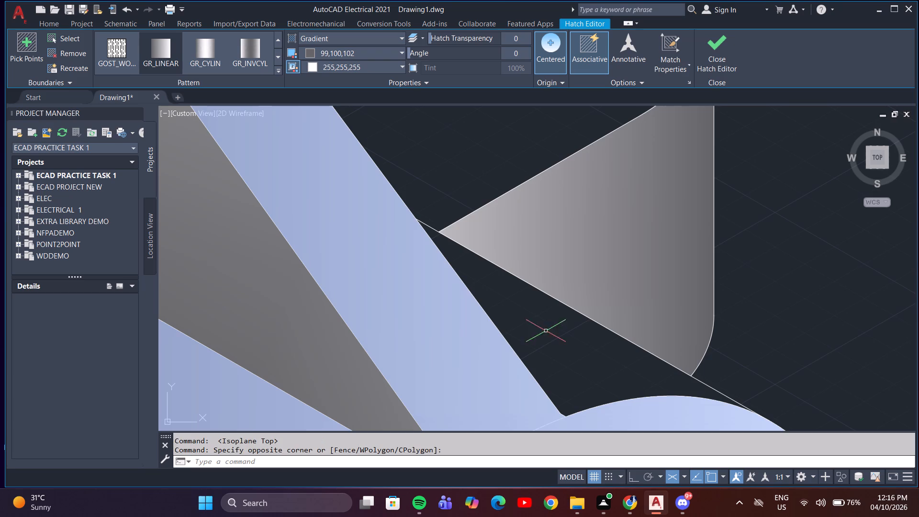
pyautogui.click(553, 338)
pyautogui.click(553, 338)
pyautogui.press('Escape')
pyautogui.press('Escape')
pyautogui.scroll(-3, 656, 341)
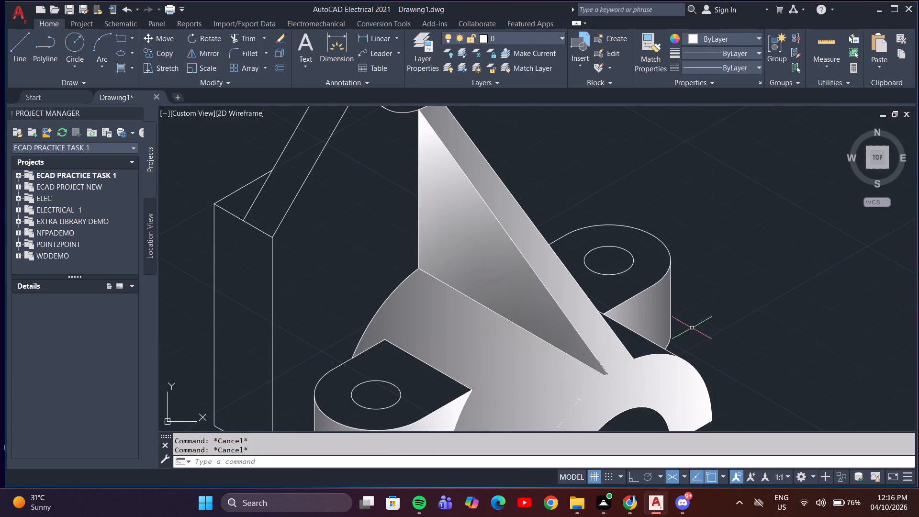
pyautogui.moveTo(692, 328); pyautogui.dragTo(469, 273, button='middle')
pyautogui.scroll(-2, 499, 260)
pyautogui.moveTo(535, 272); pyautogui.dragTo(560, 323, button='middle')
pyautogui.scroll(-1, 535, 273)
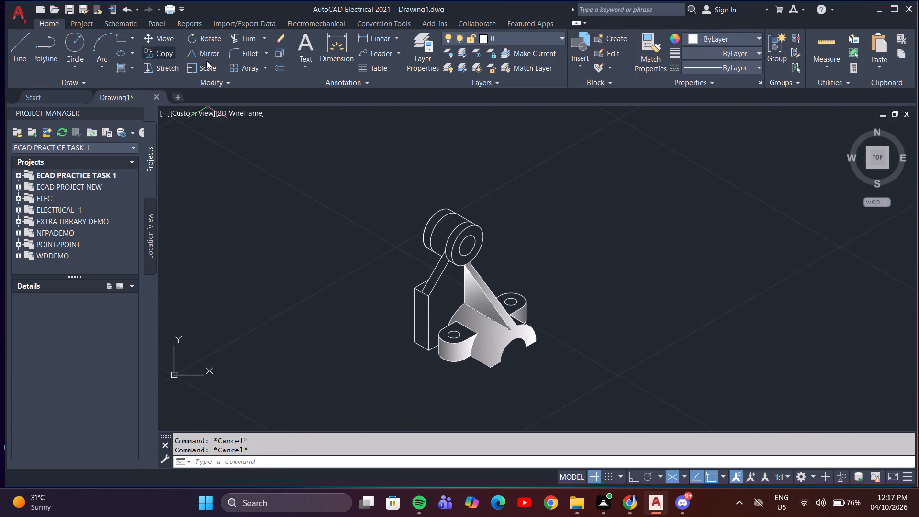
# Fill the small area between the sloping rib and the rear lug with a GR_HEMISP gradient hatch.
pyautogui.press('h')
pyautogui.press('Return')
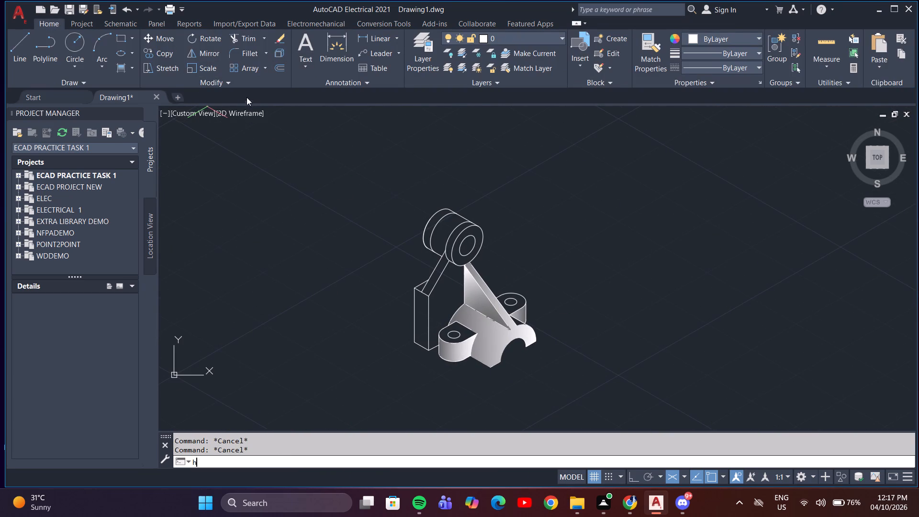
pyautogui.click(279, 70)
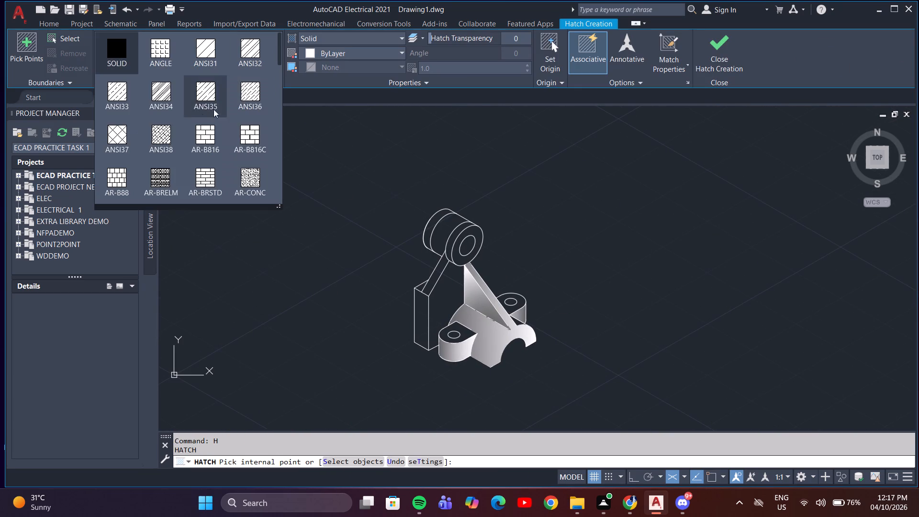
pyautogui.scroll(-4, 161, 124)
pyautogui.scroll(6, 161, 123)
pyautogui.scroll(-13, 163, 124)
pyautogui.scroll(1, 163, 125)
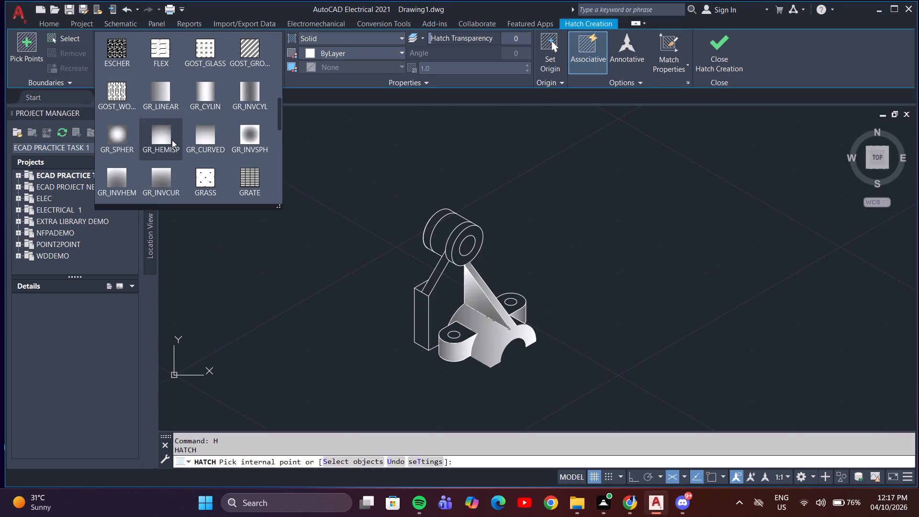
pyautogui.click(172, 140)
pyautogui.scroll(3, 477, 301)
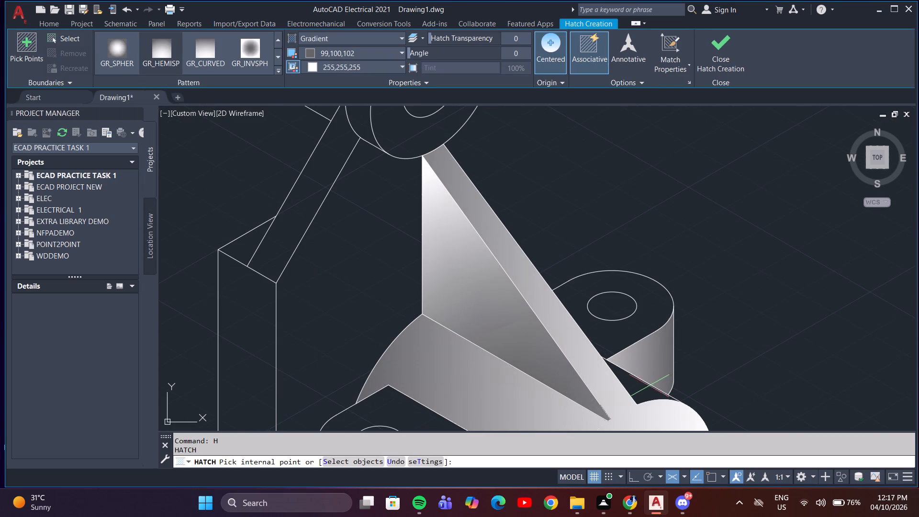
pyautogui.click(646, 389)
pyautogui.scroll(-4, 655, 359)
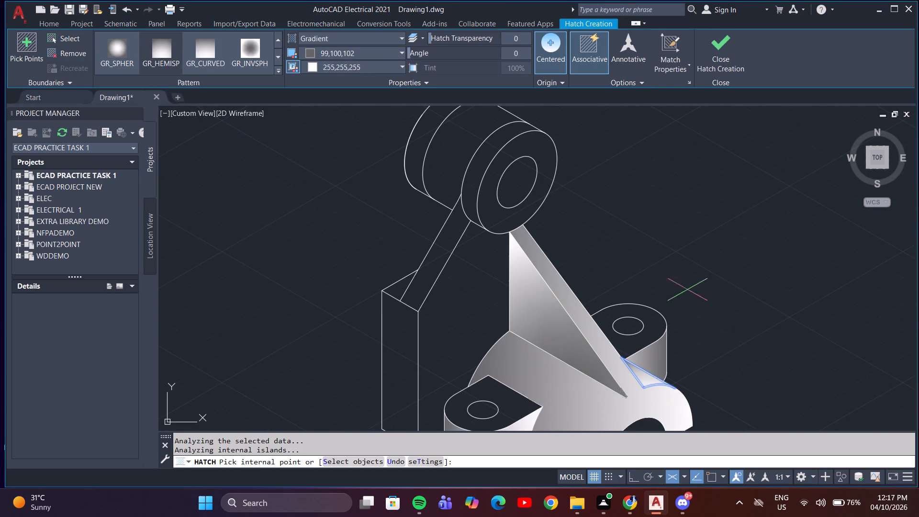
pyautogui.press('Escape')
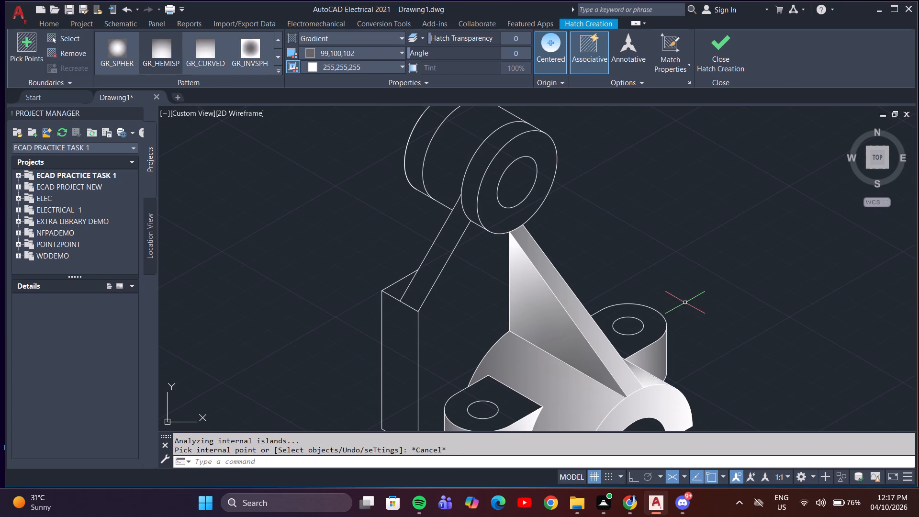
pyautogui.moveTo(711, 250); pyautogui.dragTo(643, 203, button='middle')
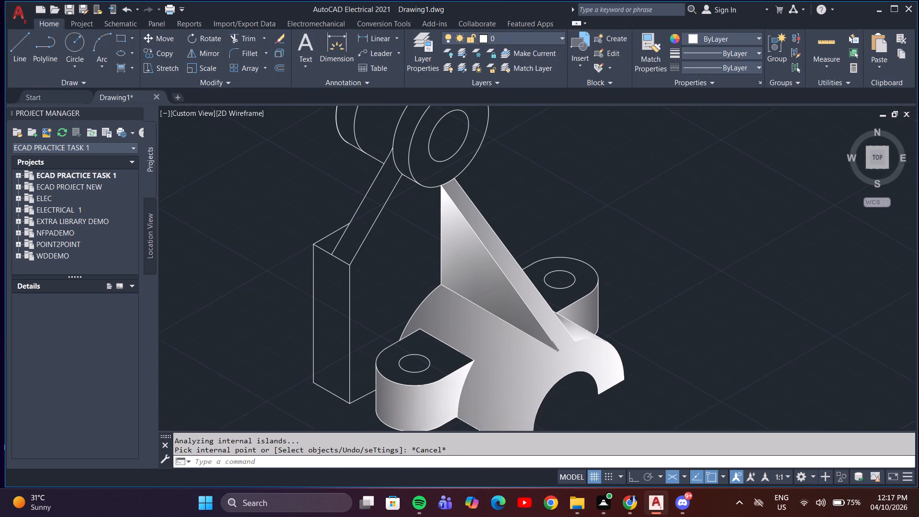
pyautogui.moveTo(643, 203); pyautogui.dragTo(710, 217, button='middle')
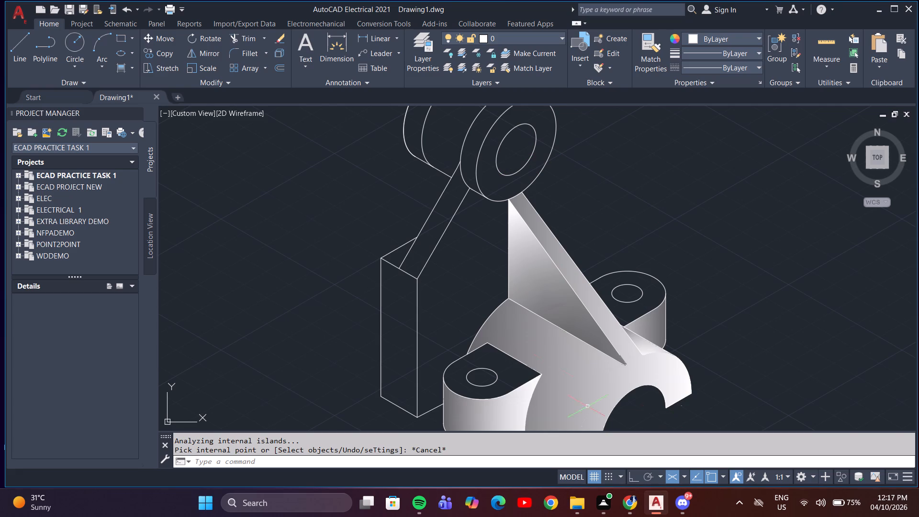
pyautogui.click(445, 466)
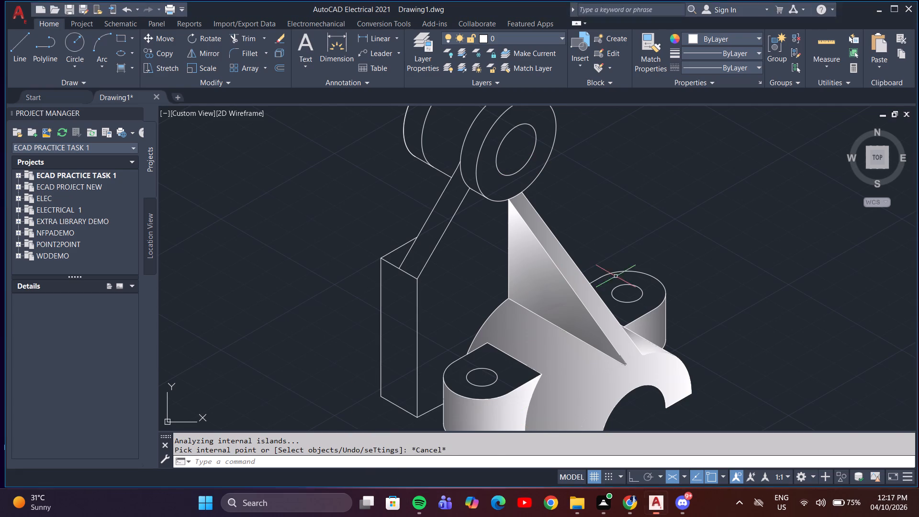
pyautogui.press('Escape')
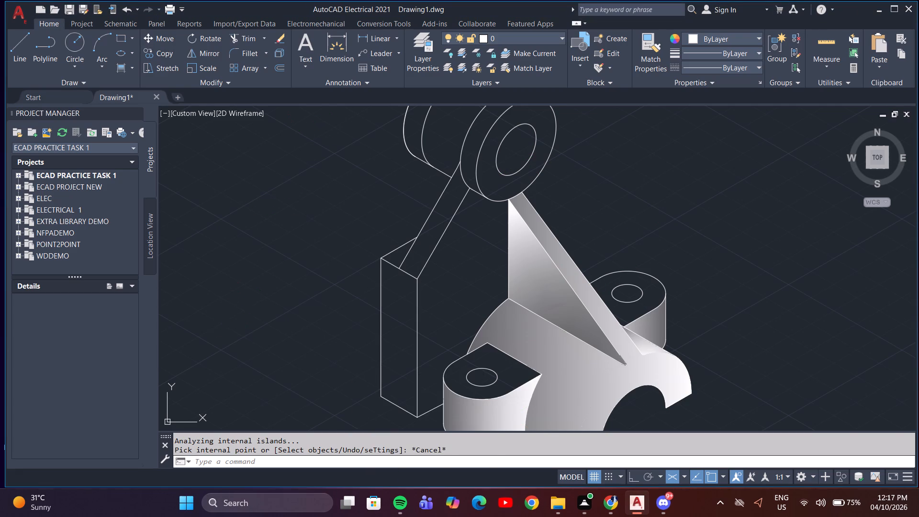
# Fill the upright plate's broad front face, narrow end face, sloping edge and small top face with a GR_INVCYL gradient hatch.
pyautogui.press('h')
pyautogui.press('Return')
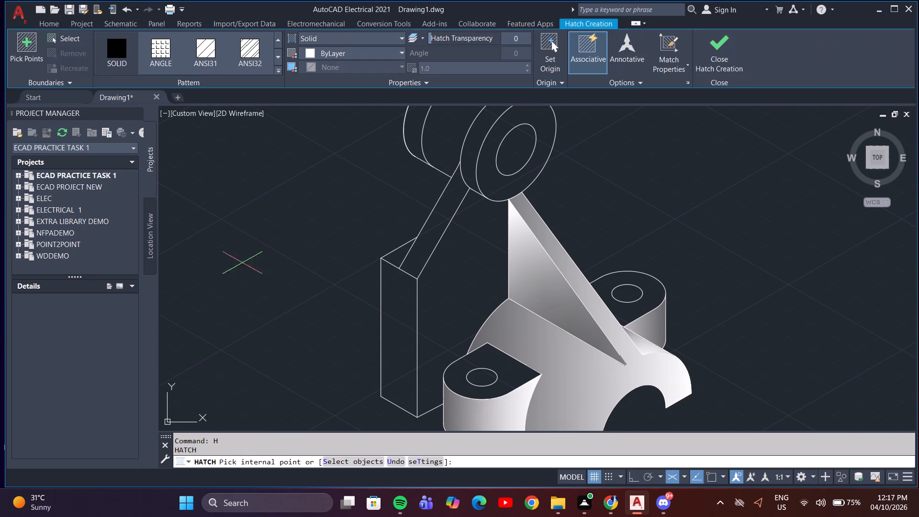
pyautogui.click(280, 67)
pyautogui.scroll(-7, 204, 162)
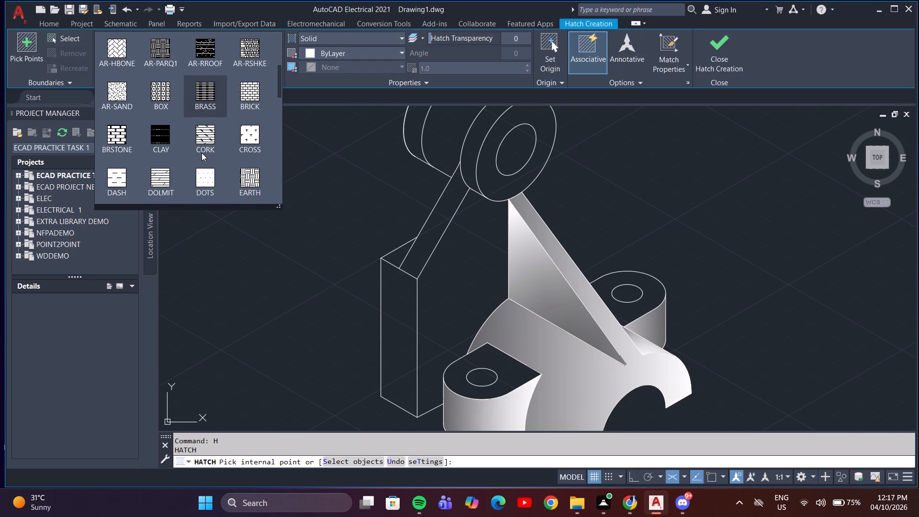
pyautogui.scroll(-6, 202, 153)
pyautogui.click(245, 54)
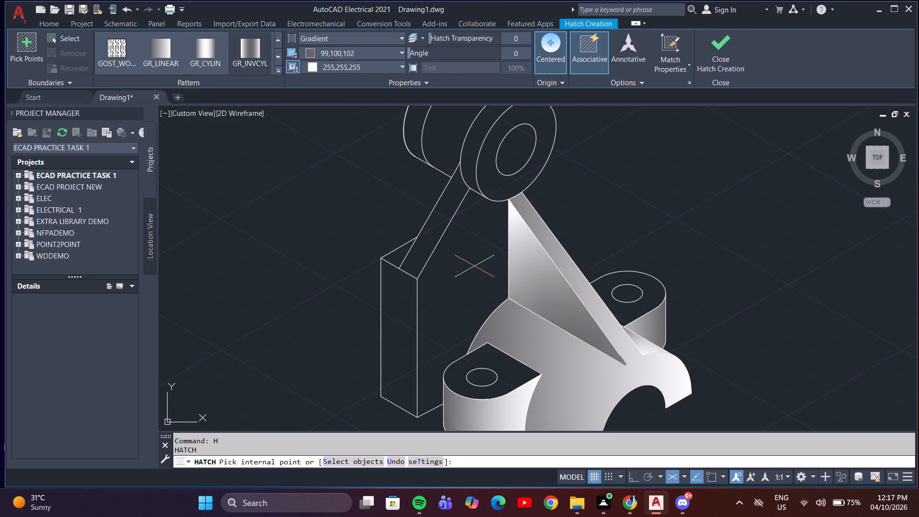
pyautogui.press('F5')
pyautogui.click(462, 267)
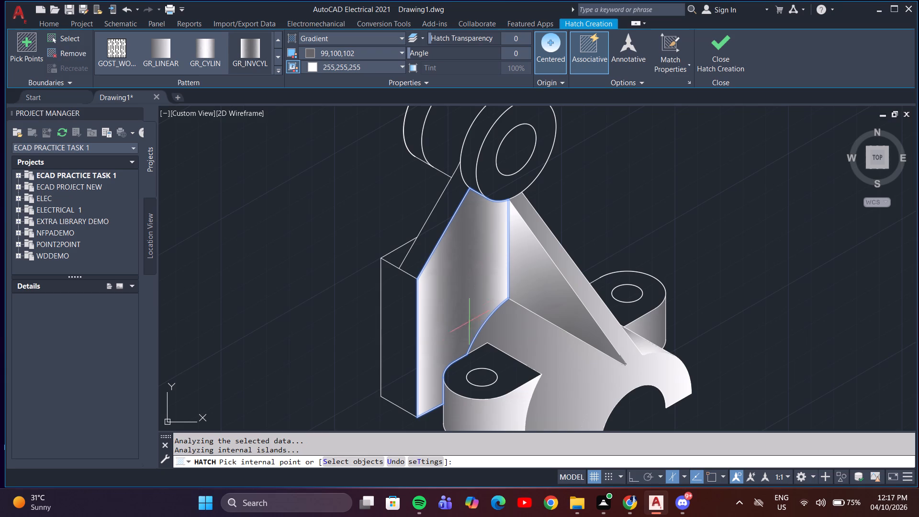
pyautogui.click(398, 329)
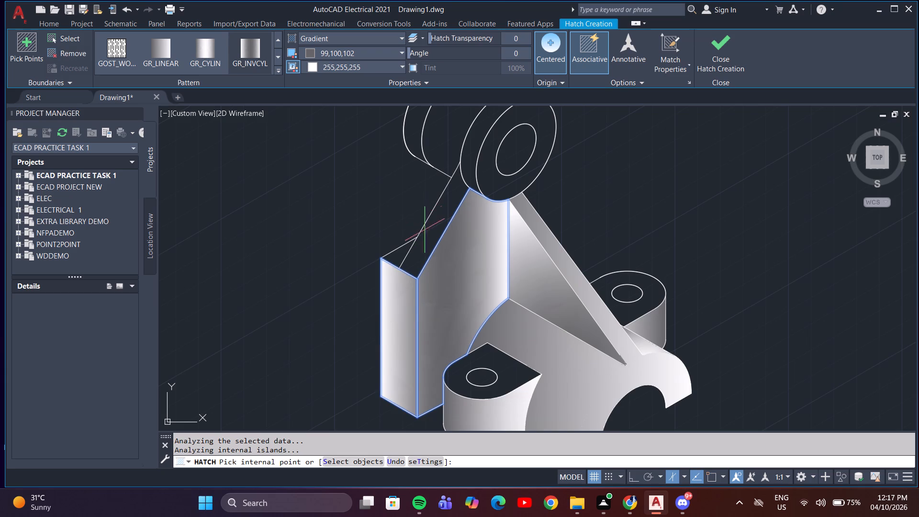
pyautogui.click(426, 232)
pyautogui.click(402, 251)
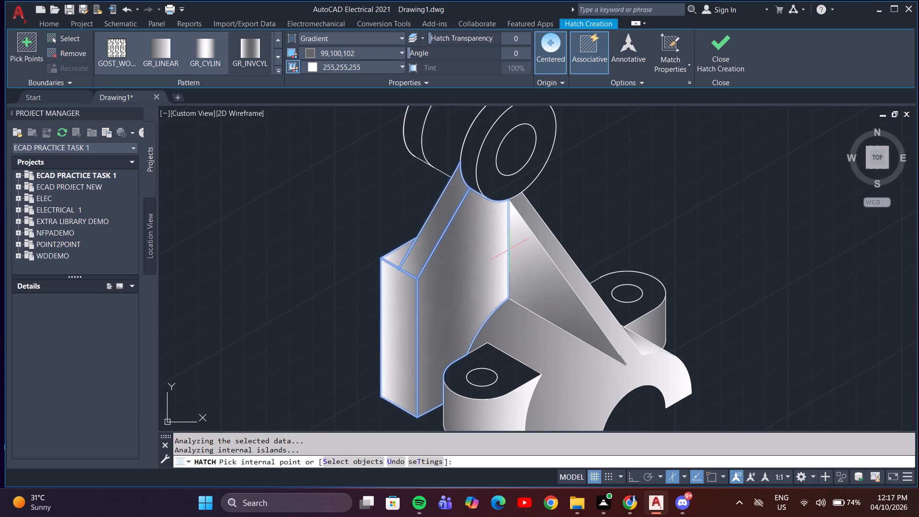
pyautogui.moveTo(539, 229); pyautogui.dragTo(552, 329, button='middle')
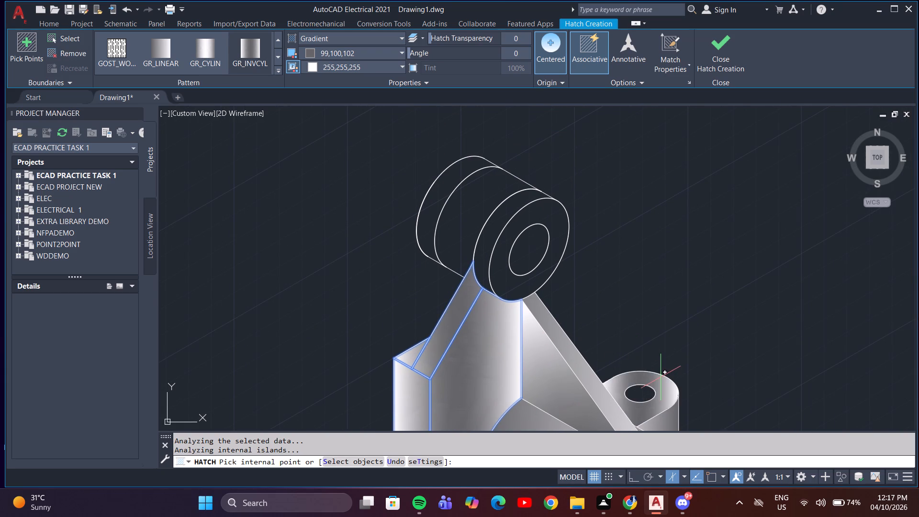
pyautogui.moveTo(668, 319); pyautogui.dragTo(648, 244, button='middle')
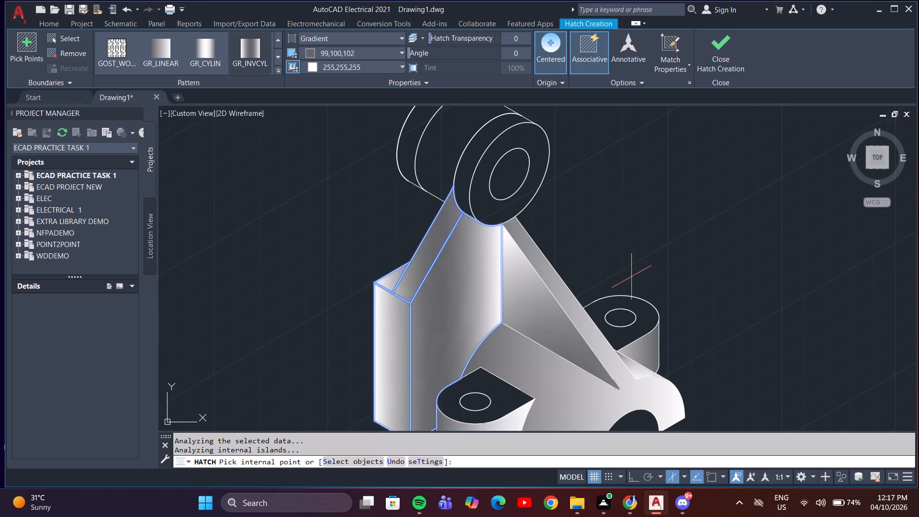
pyautogui.press('space')
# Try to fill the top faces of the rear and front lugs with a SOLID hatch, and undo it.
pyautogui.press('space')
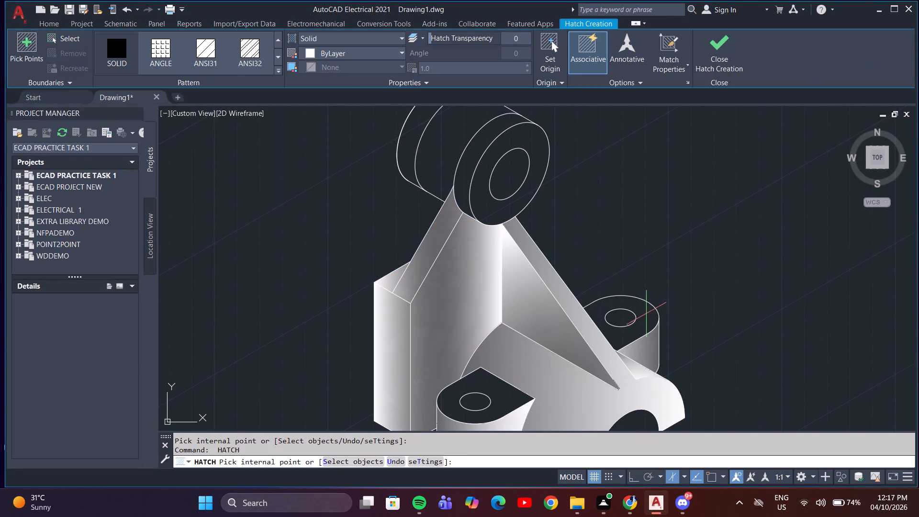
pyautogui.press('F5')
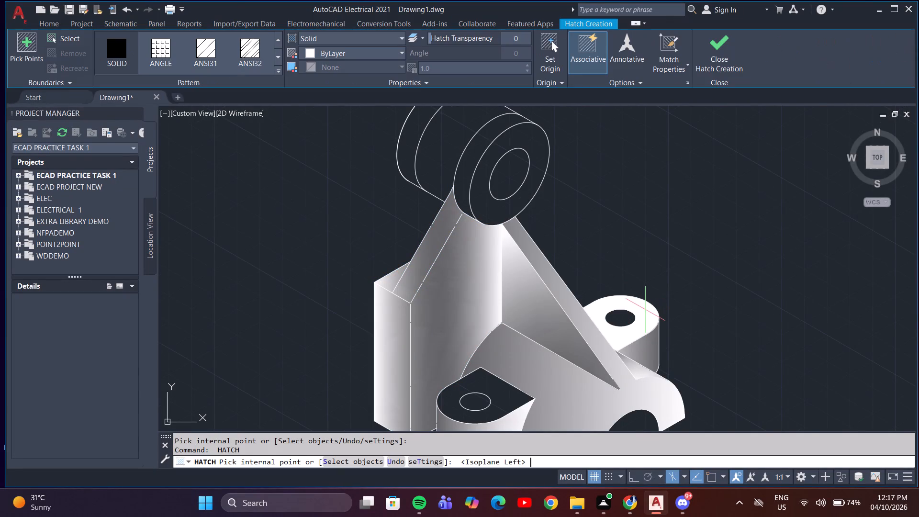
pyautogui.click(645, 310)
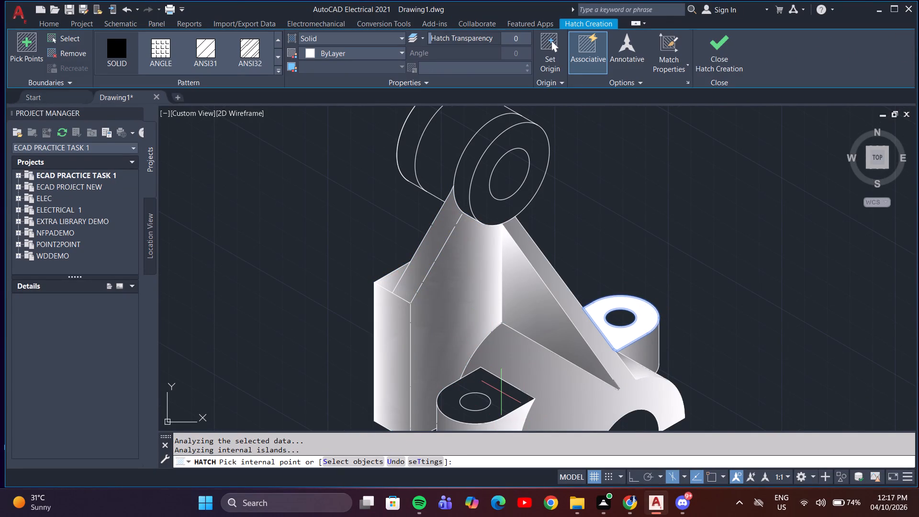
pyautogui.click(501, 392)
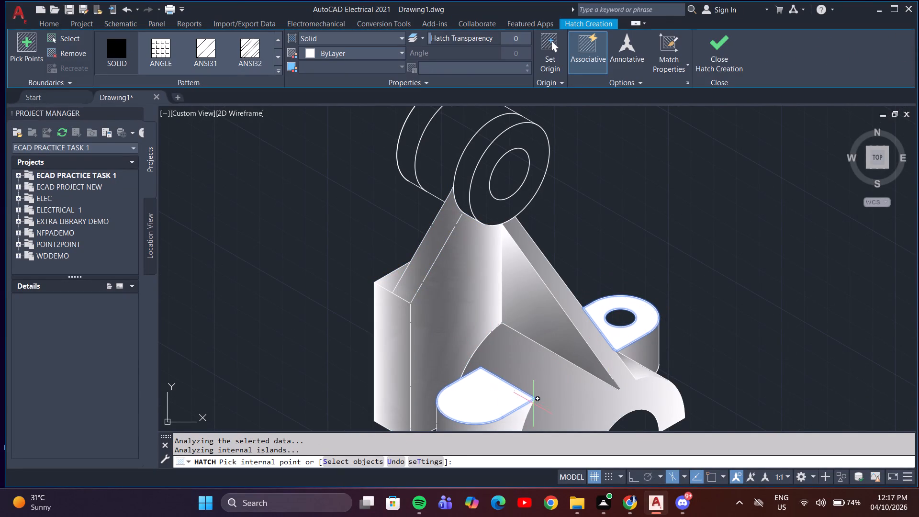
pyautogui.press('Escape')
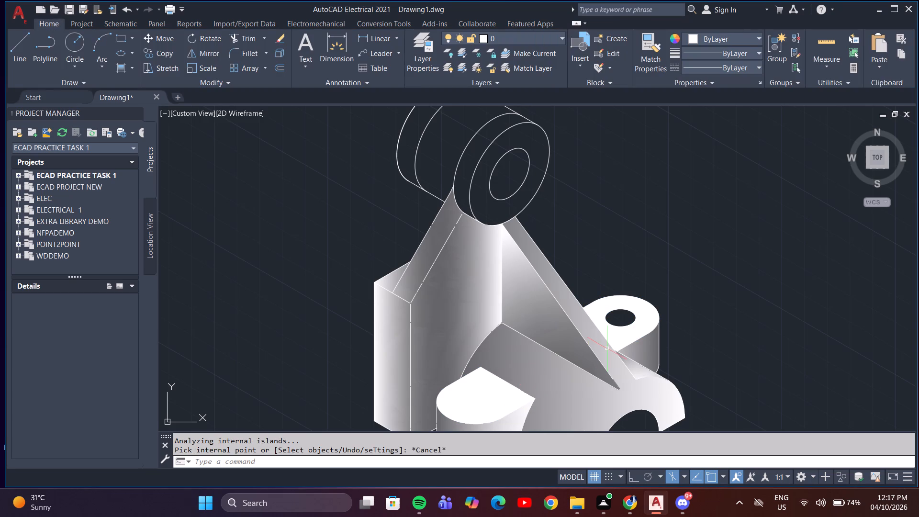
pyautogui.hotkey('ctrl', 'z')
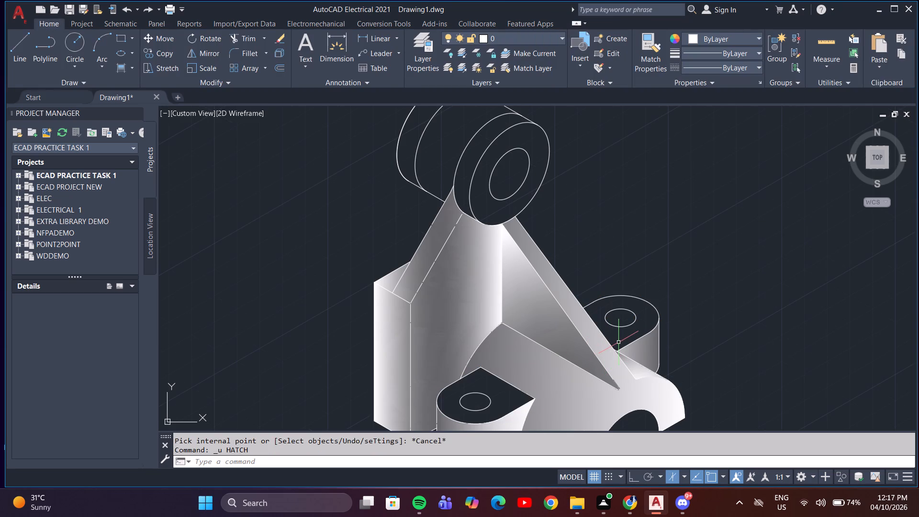
# Fill the rear lug's top face around its hole with a SOLID hatch.
pyautogui.click(618, 338)
pyautogui.click(620, 338)
pyautogui.scroll(3, 623, 333)
pyautogui.scroll(-3, 623, 333)
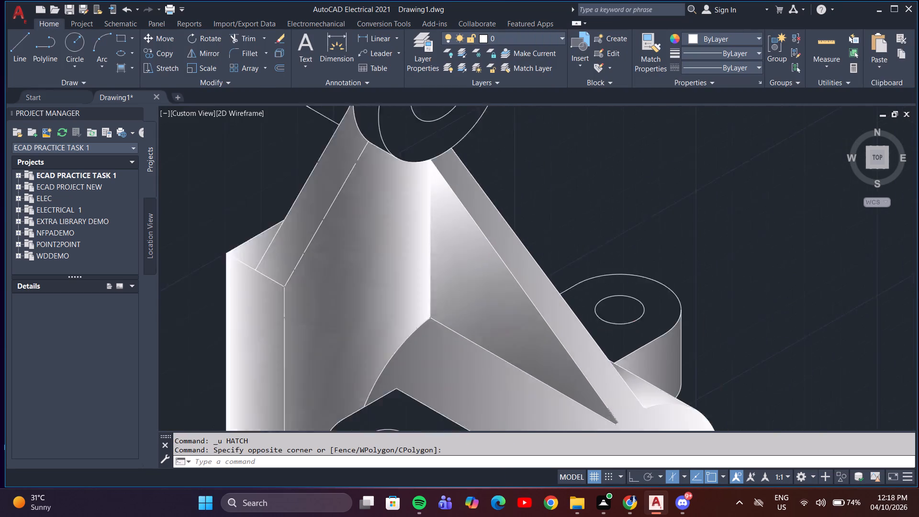
pyautogui.press('Escape')
pyautogui.press('h')
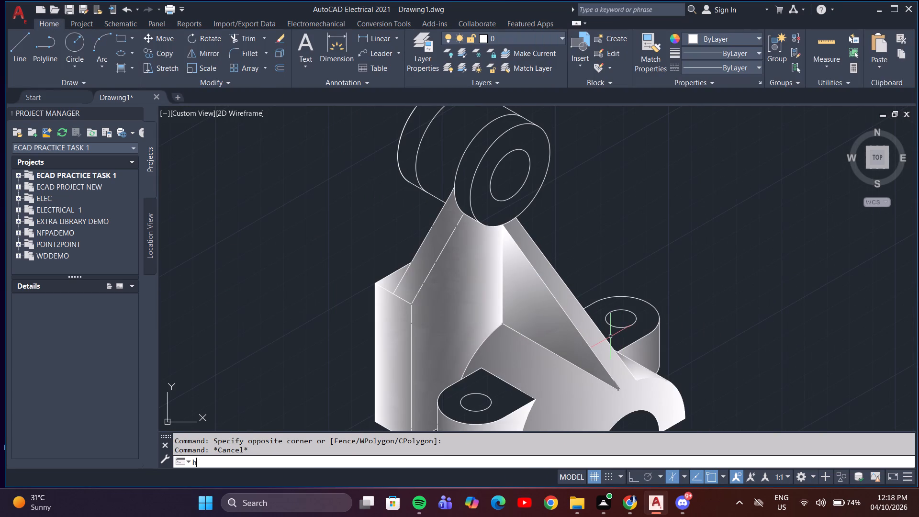
pyautogui.press('Return')
pyautogui.scroll(2, 611, 334)
pyautogui.click(637, 336)
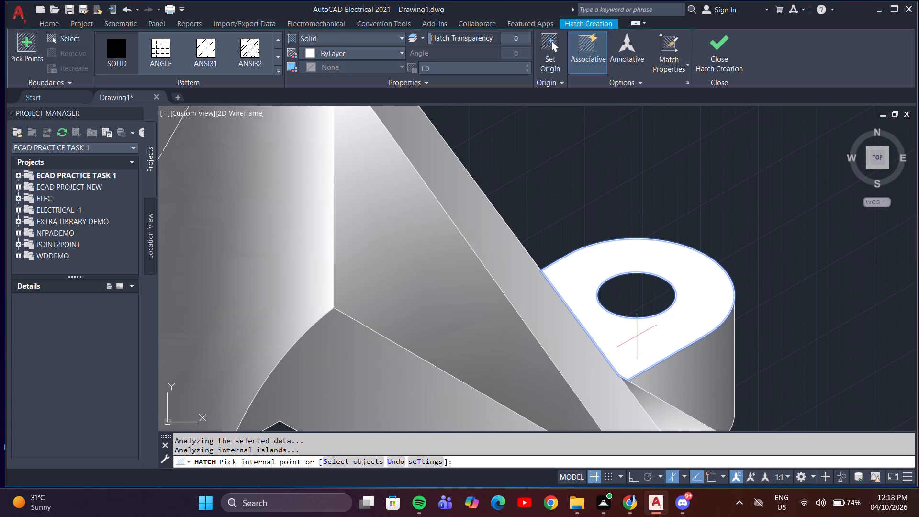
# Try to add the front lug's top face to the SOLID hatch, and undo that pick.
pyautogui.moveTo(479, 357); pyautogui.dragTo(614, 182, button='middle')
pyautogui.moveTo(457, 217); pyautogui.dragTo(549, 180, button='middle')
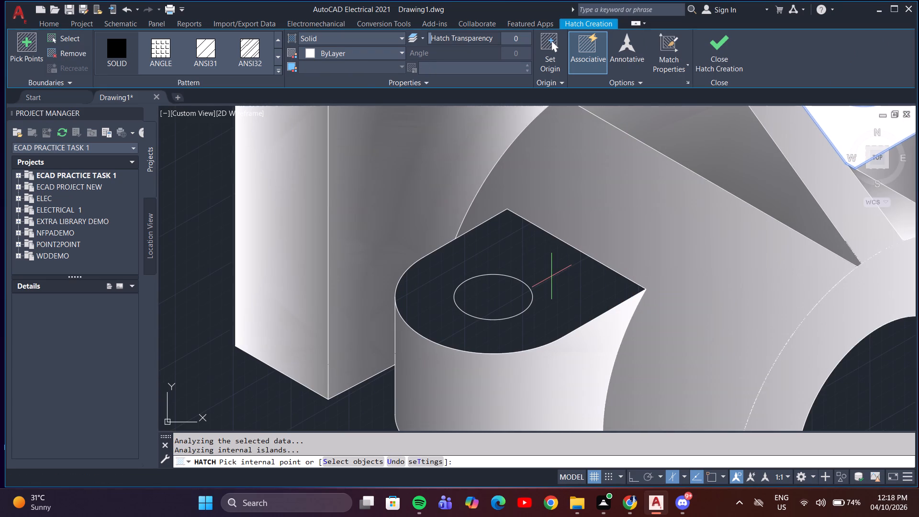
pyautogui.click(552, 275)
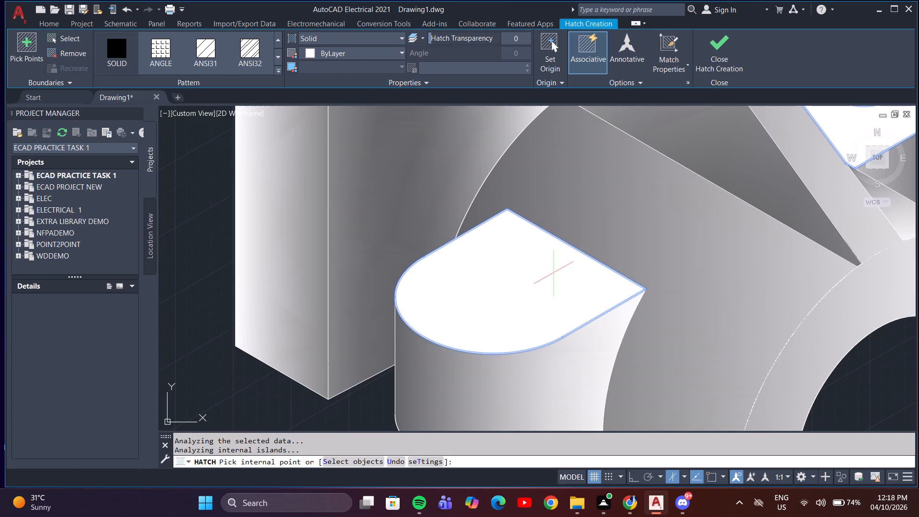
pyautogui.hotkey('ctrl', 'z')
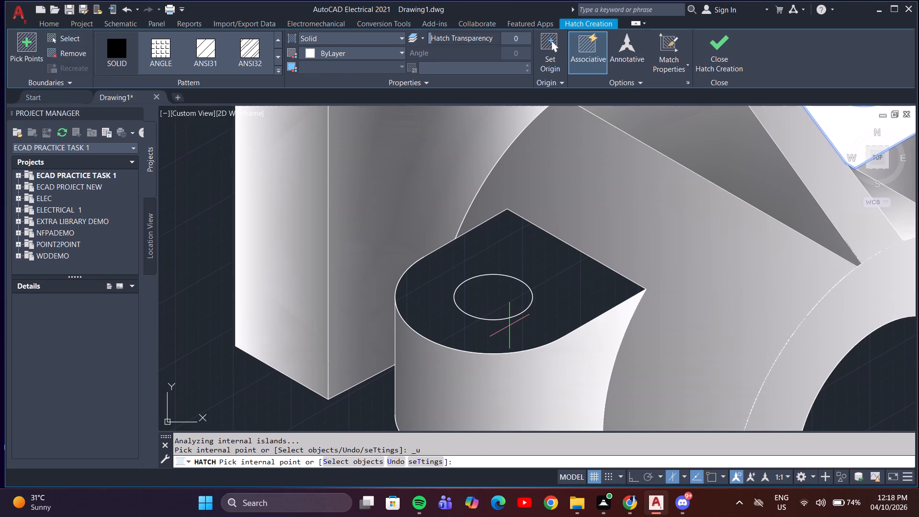
# Fill the boss's front ring face, front rim band and cylindrical body with the SOLID hatch, leaving the hole empty.
pyautogui.scroll(-1, 498, 292)
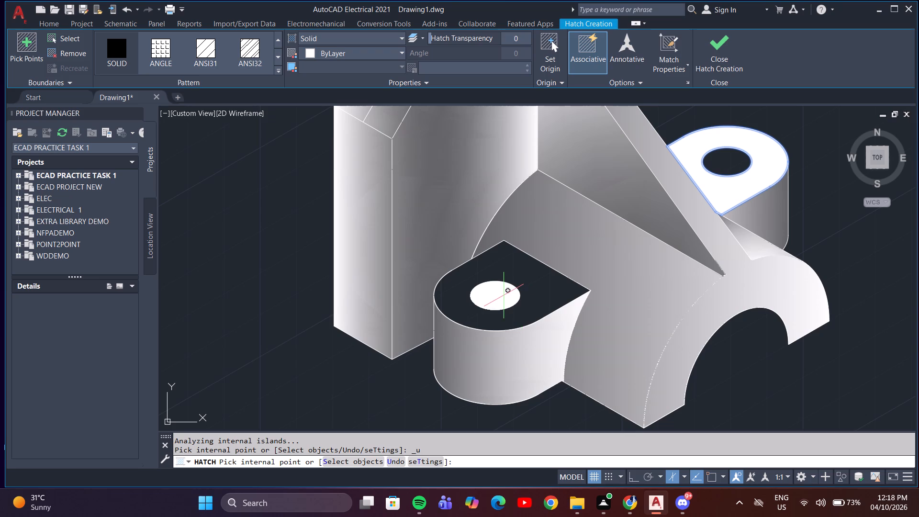
pyautogui.moveTo(549, 190); pyautogui.dragTo(575, 343, button='middle')
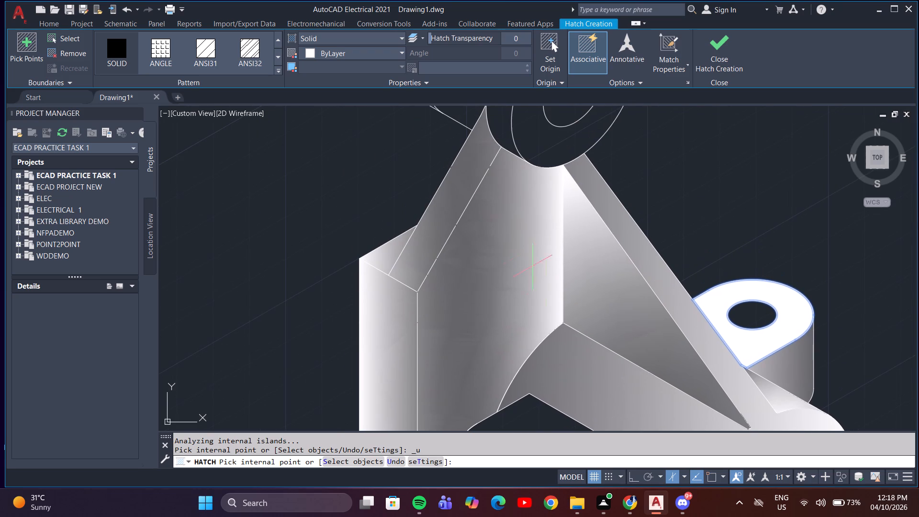
pyautogui.moveTo(530, 140); pyautogui.dragTo(526, 336, button='middle')
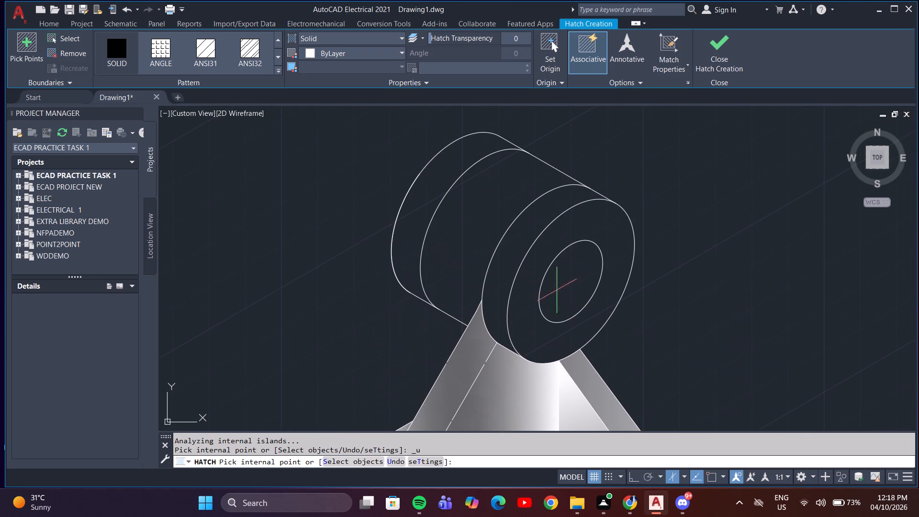
pyautogui.click(536, 287)
pyautogui.click(504, 276)
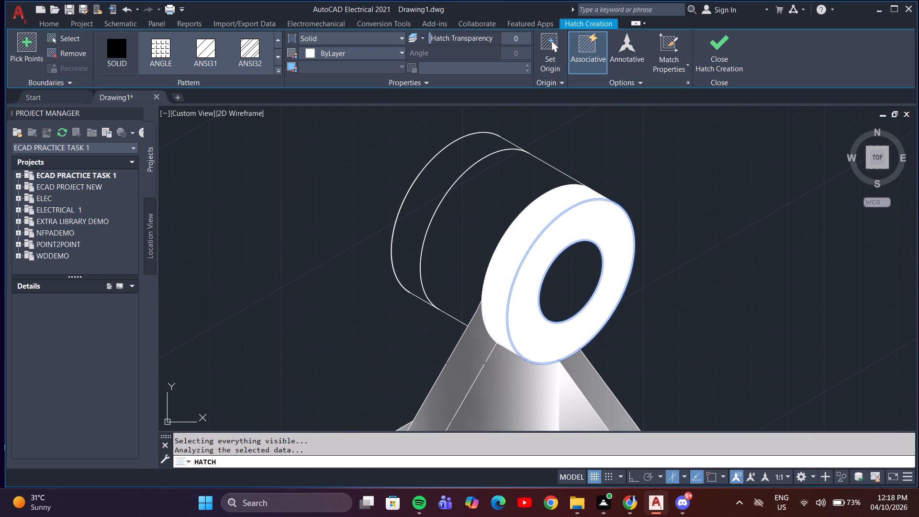
pyautogui.click(462, 249)
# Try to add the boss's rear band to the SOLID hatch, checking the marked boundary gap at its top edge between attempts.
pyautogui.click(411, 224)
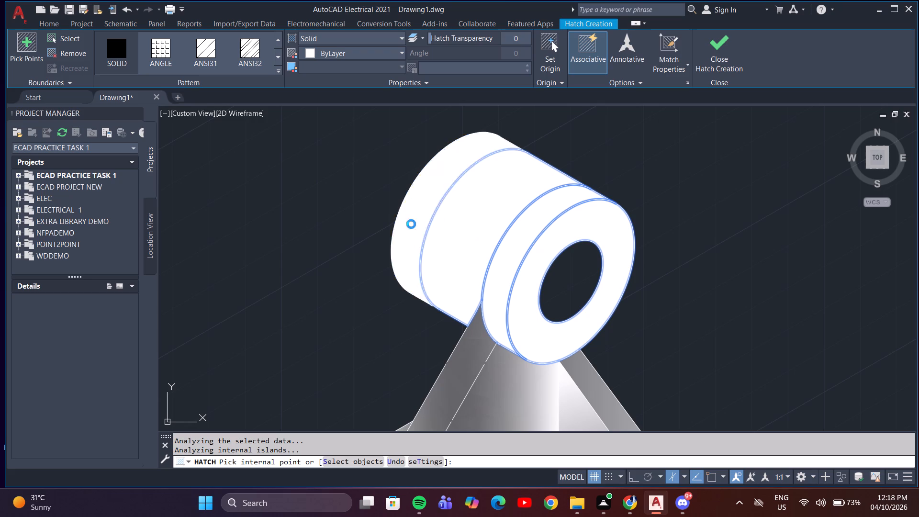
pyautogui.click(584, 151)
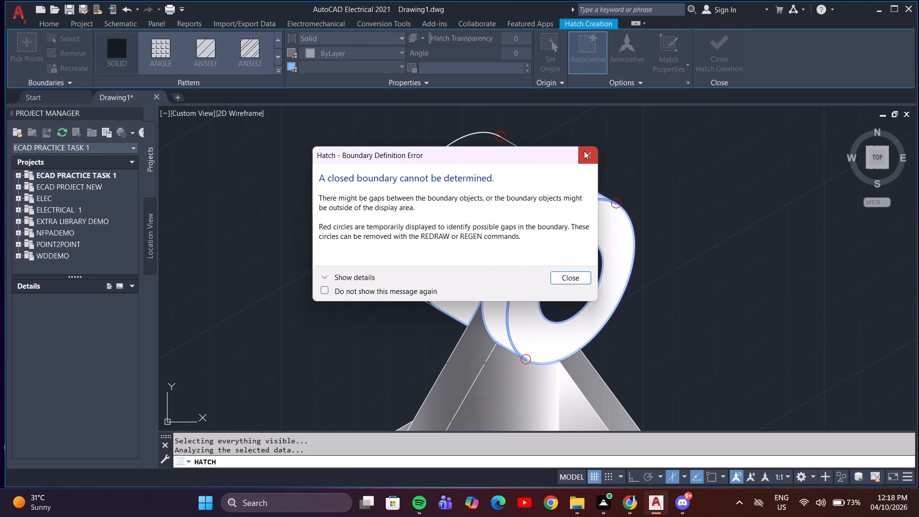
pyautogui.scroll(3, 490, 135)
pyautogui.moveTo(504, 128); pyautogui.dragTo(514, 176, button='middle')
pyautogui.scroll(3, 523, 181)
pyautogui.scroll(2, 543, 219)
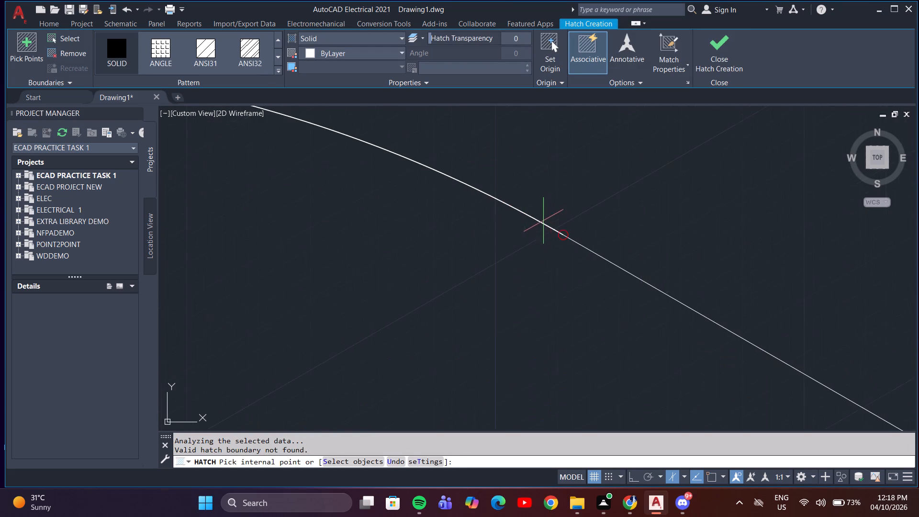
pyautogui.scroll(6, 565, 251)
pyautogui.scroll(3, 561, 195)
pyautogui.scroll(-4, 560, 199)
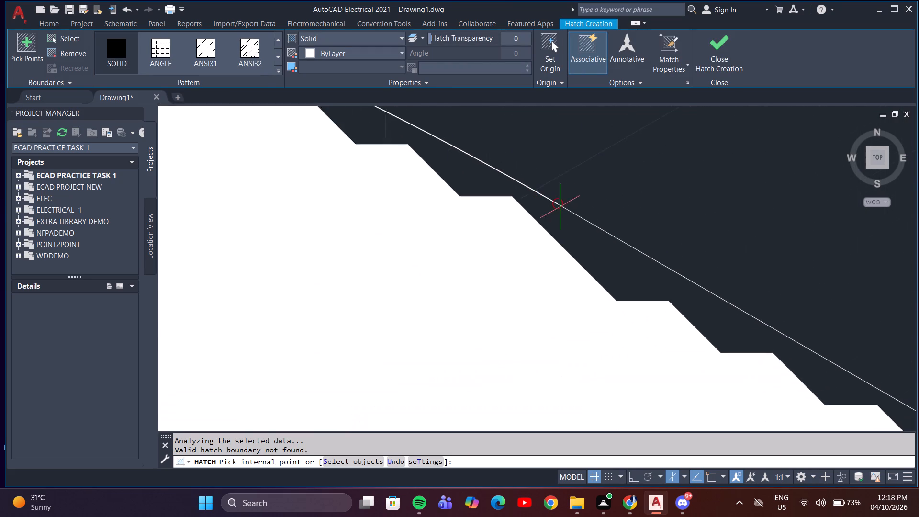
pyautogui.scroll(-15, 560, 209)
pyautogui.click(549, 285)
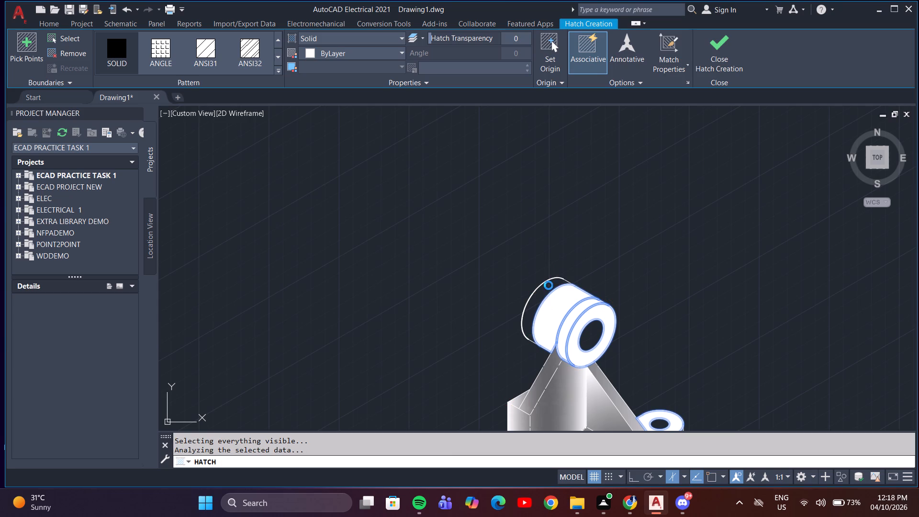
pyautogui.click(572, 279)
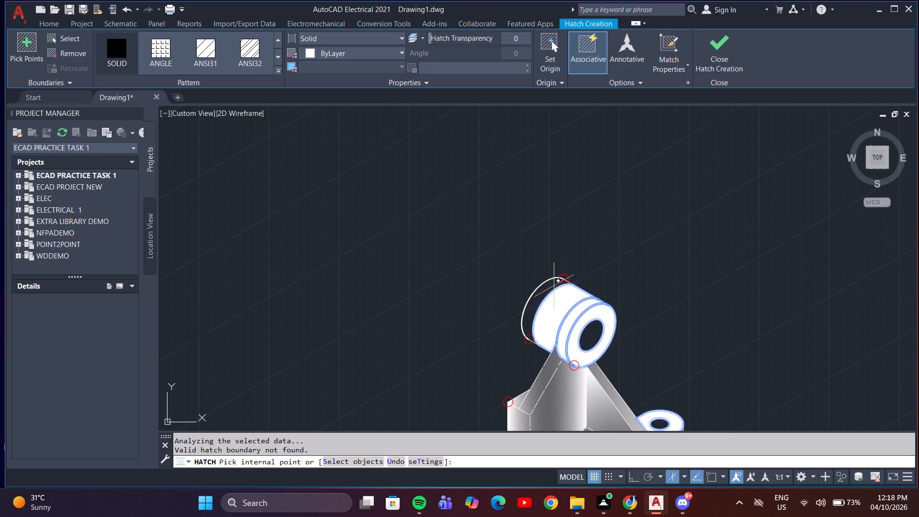
# Examine the marked gap where the boss's rear arc meets its upper tangent edge, and end the hatch.
pyautogui.scroll(-2, 529, 344)
pyautogui.scroll(4, 551, 349)
pyautogui.scroll(2, 558, 299)
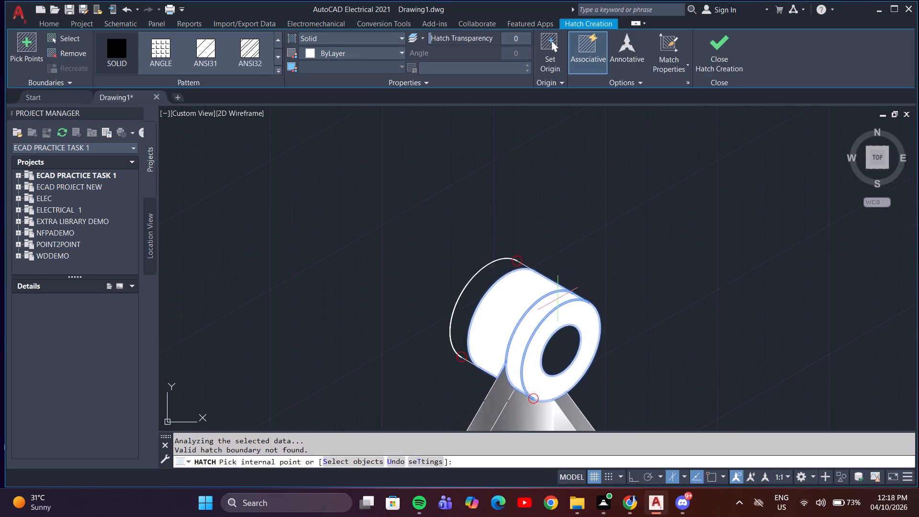
pyautogui.scroll(3, 558, 299)
pyautogui.moveTo(432, 201); pyautogui.dragTo(489, 323, button='middle')
pyautogui.scroll(3, 450, 258)
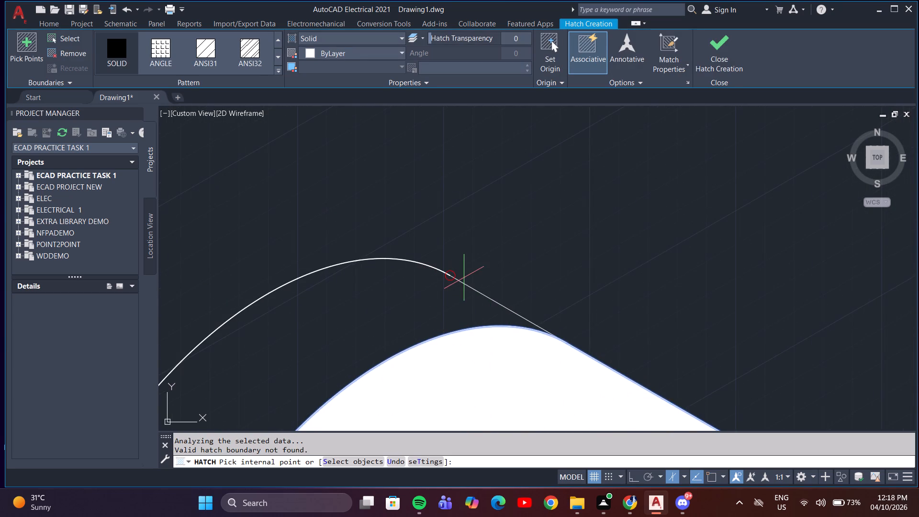
pyautogui.scroll(12, 463, 278)
pyautogui.scroll(1, 486, 337)
pyautogui.moveTo(487, 337); pyautogui.dragTo(465, 262, button='middle')
pyautogui.scroll(1, 465, 262)
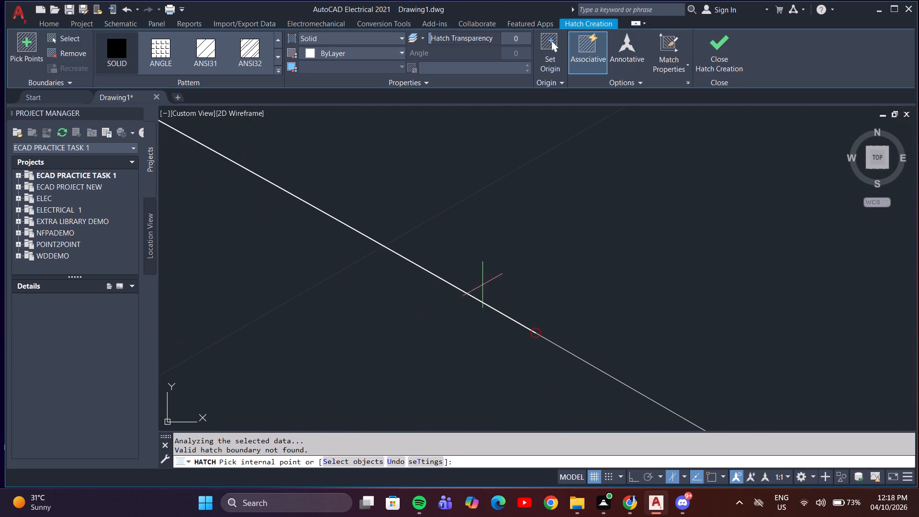
pyautogui.press('Escape')
pyautogui.press('Escape')
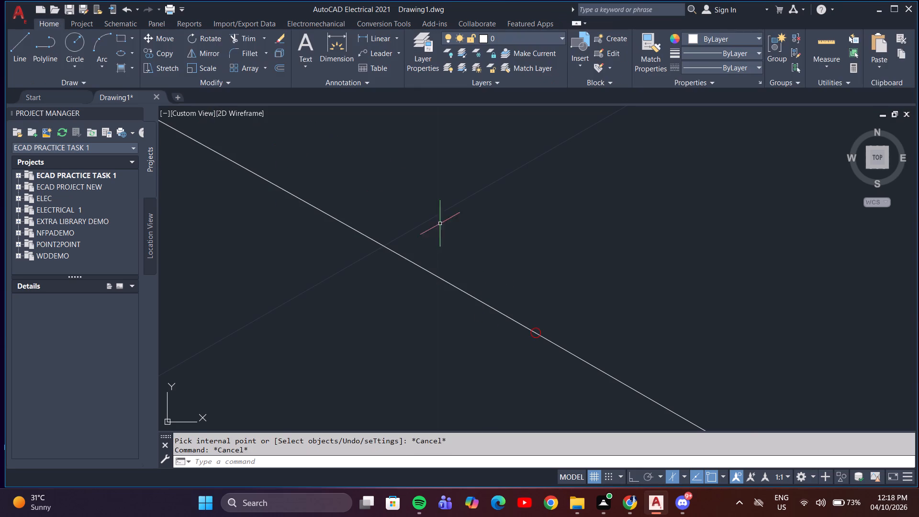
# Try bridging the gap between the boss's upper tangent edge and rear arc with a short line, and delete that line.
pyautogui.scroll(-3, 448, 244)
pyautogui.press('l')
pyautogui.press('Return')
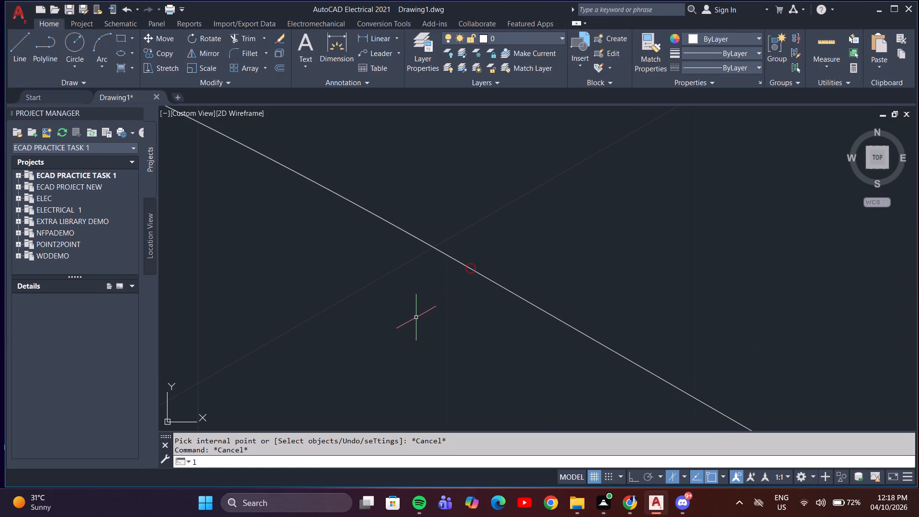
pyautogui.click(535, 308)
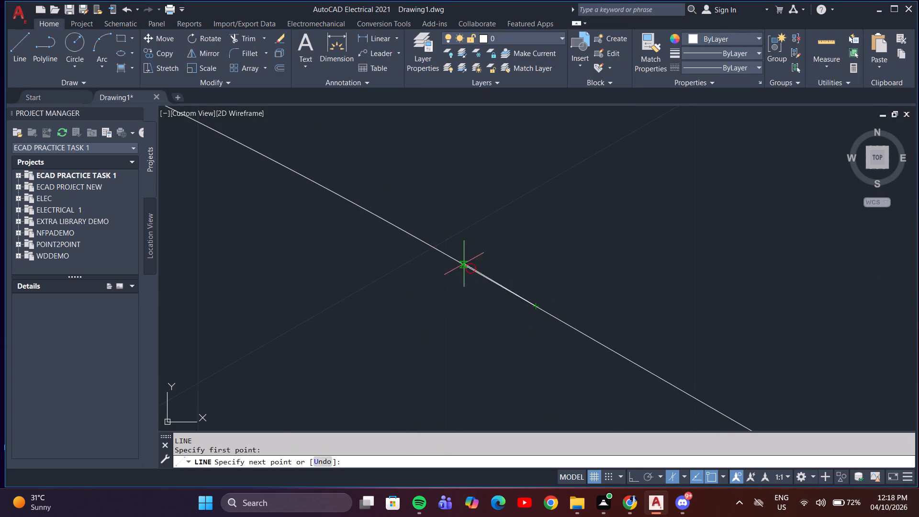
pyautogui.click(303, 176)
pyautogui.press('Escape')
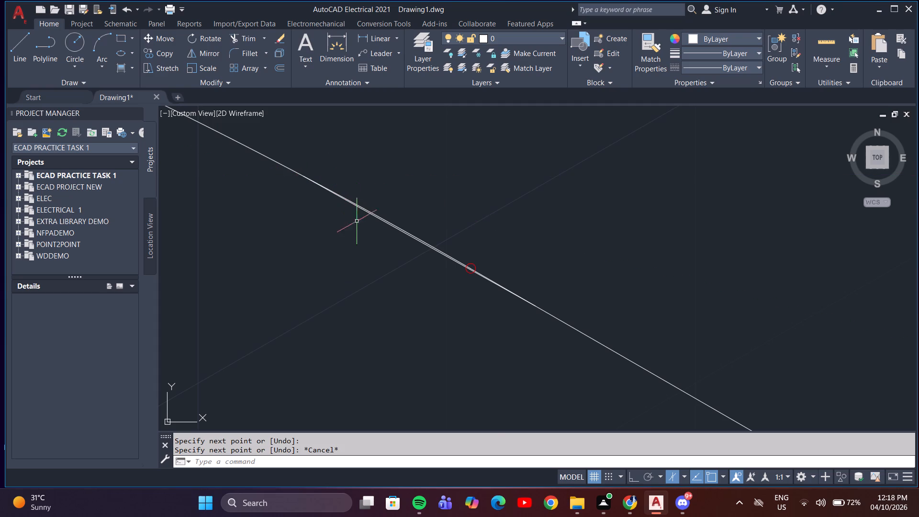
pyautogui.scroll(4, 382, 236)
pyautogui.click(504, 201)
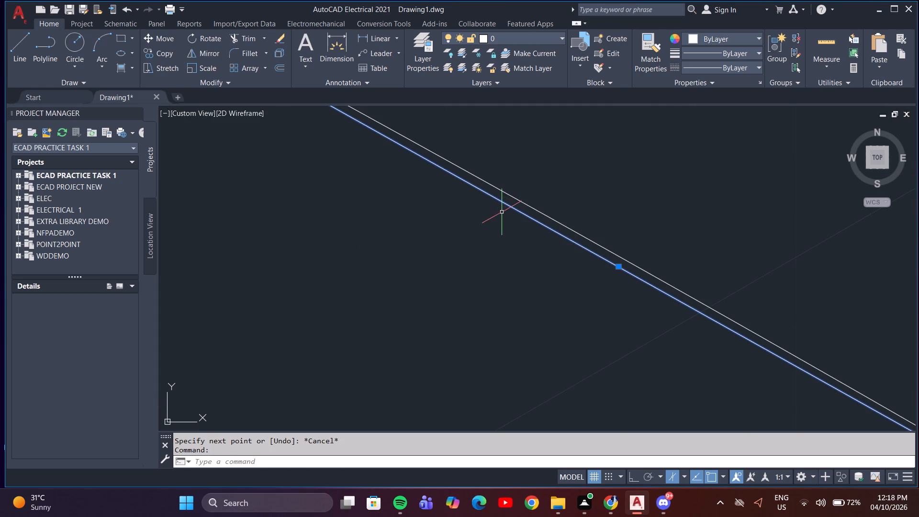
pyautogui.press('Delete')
# Draw a line along the boss's lower tangent edge, from the body's rear boundary through the marked gap onto the rear arc.
pyautogui.scroll(-6, 565, 244)
pyautogui.scroll(2, 661, 272)
pyautogui.scroll(-3, 663, 283)
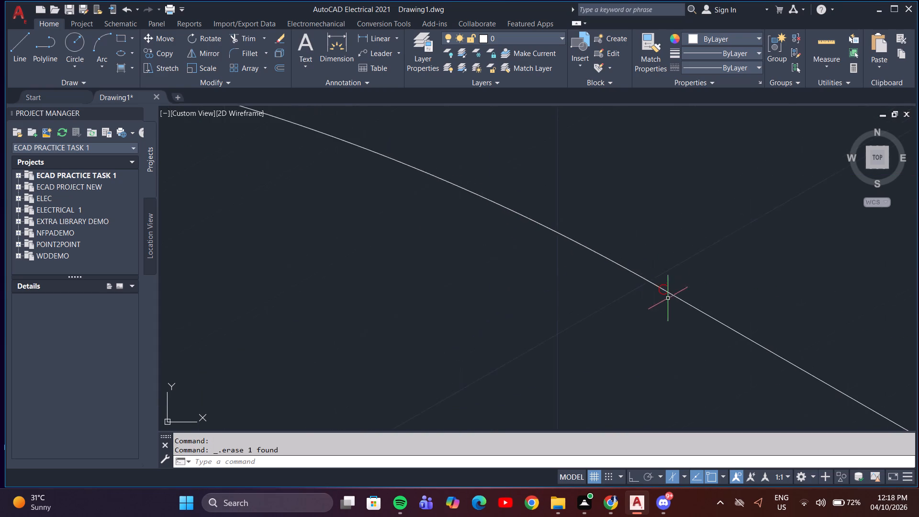
pyautogui.scroll(-4, 668, 300)
pyautogui.moveTo(688, 315); pyautogui.dragTo(576, 242, button='middle')
pyautogui.scroll(-1, 597, 263)
pyautogui.scroll(1, 602, 264)
pyautogui.moveTo(575, 264); pyautogui.dragTo(825, 113, button='middle')
pyautogui.scroll(-1, 575, 264)
pyautogui.moveTo(567, 217); pyautogui.dragTo(729, 51, button='middle')
pyautogui.moveTo(518, 223); pyautogui.dragTo(716, 56, button='middle')
pyautogui.scroll(-2, 596, 204)
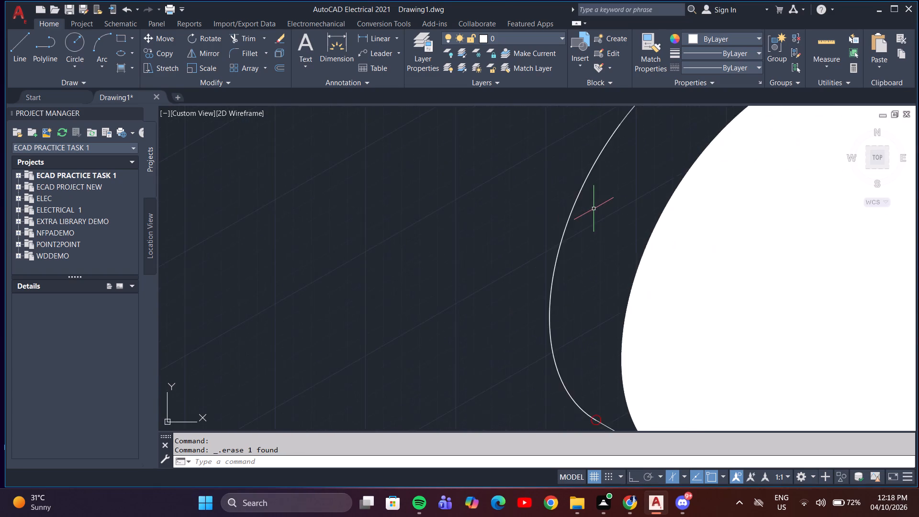
pyautogui.scroll(6, 594, 209)
pyautogui.moveTo(371, 172); pyautogui.dragTo(420, 317, button='middle')
pyautogui.scroll(-2, 479, 216)
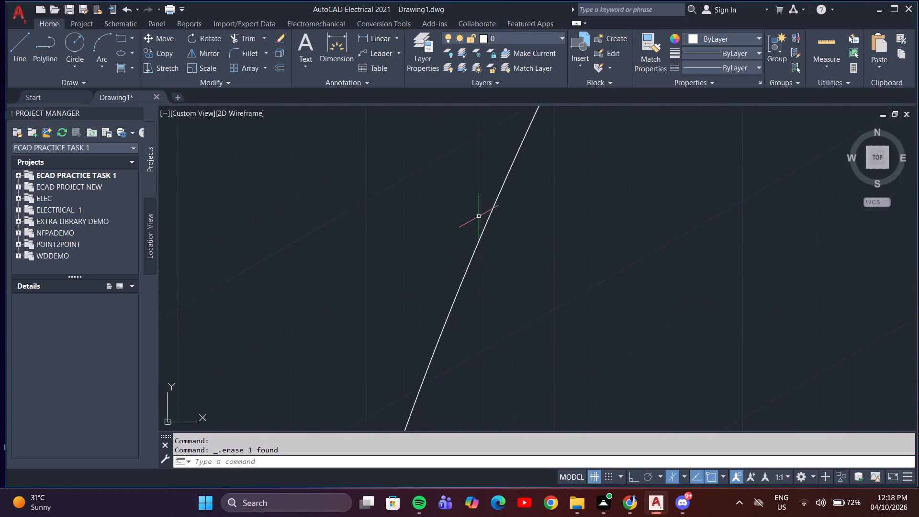
pyautogui.scroll(-6, 479, 216)
pyautogui.moveTo(480, 236); pyautogui.dragTo(507, 201, button='middle')
pyautogui.scroll(5, 497, 261)
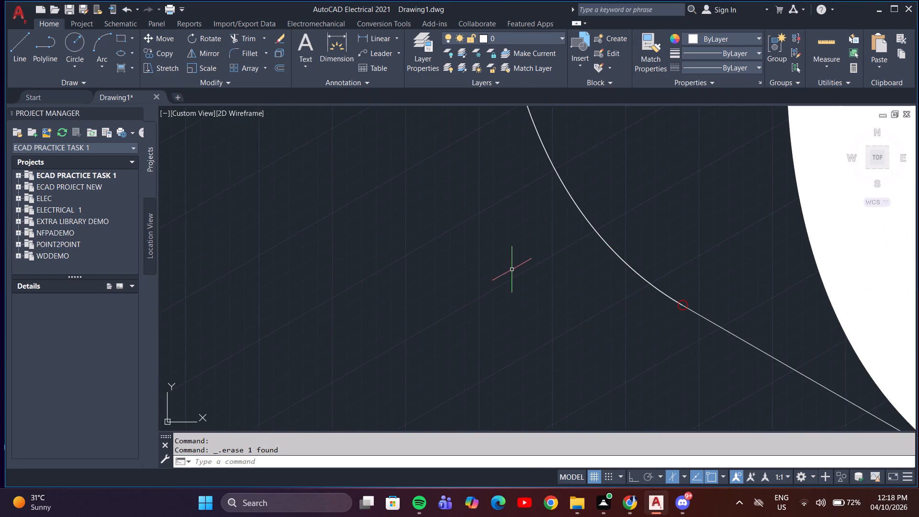
pyautogui.moveTo(514, 271); pyautogui.dragTo(304, 179, button='middle')
pyautogui.press('Escape')
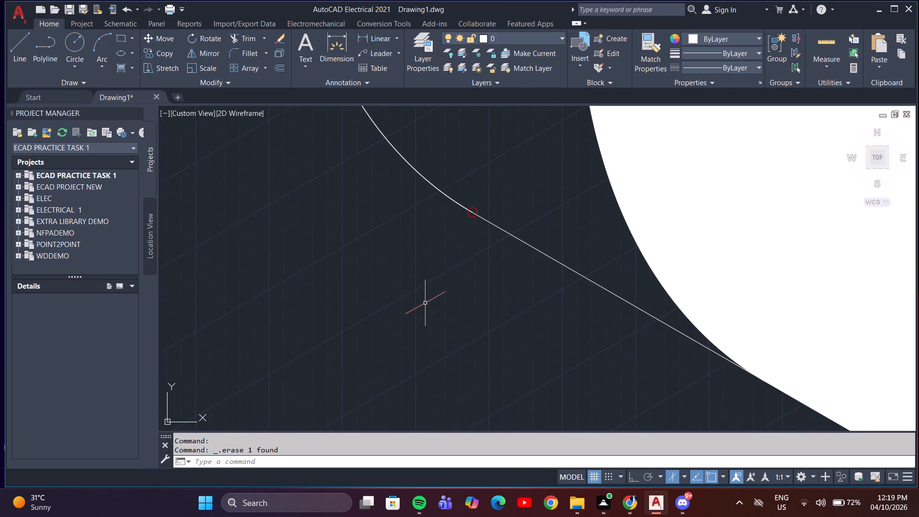
pyautogui.press('l')
pyautogui.press('Return')
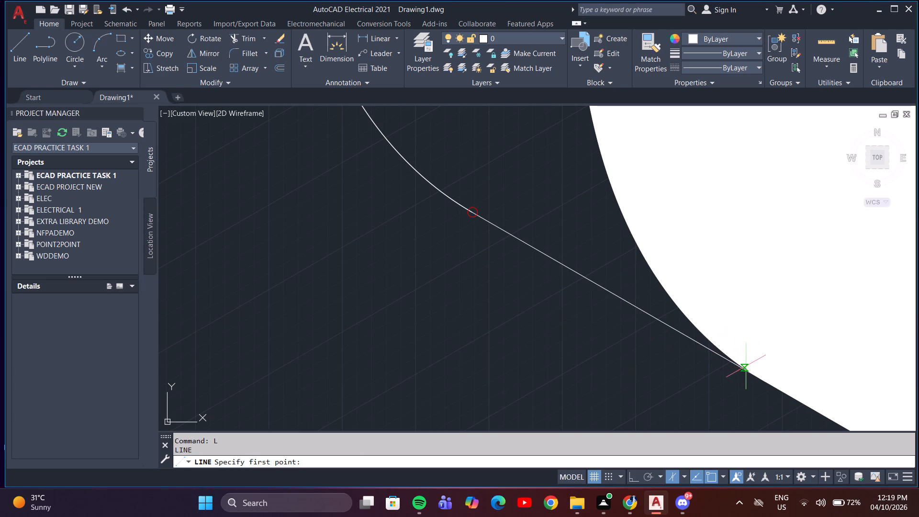
pyautogui.click(747, 373)
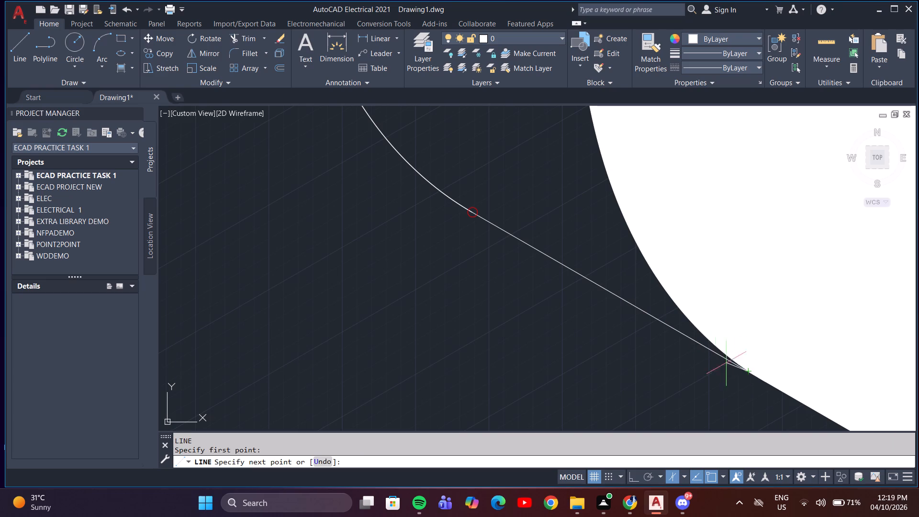
pyautogui.click(473, 214)
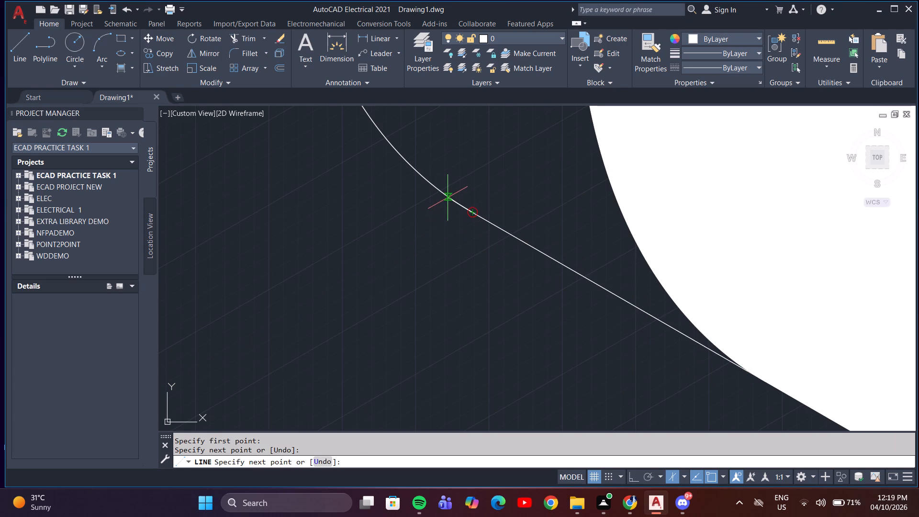
pyautogui.click(448, 198)
pyautogui.press('Escape')
# Draw a line along the boss's upper tangent edge, from the body's rear boundary through the marked gap onto the rear arc.
pyautogui.scroll(-2, 454, 209)
pyautogui.moveTo(461, 235); pyautogui.dragTo(368, 324, button='middle')
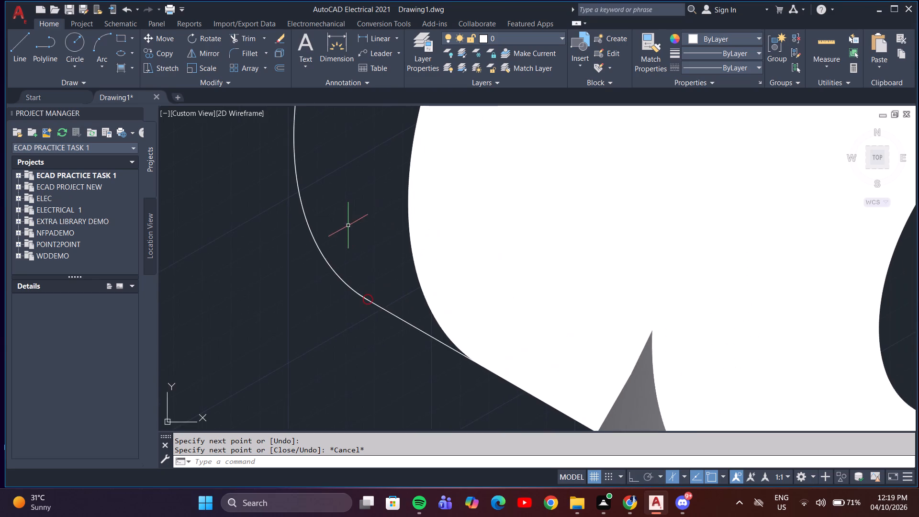
pyautogui.moveTo(351, 230); pyautogui.dragTo(282, 416, button='middle')
pyautogui.moveTo(315, 218); pyautogui.dragTo(248, 418, button='middle')
pyautogui.scroll(-1, 248, 418)
pyautogui.moveTo(338, 225); pyautogui.dragTo(305, 289, button='middle')
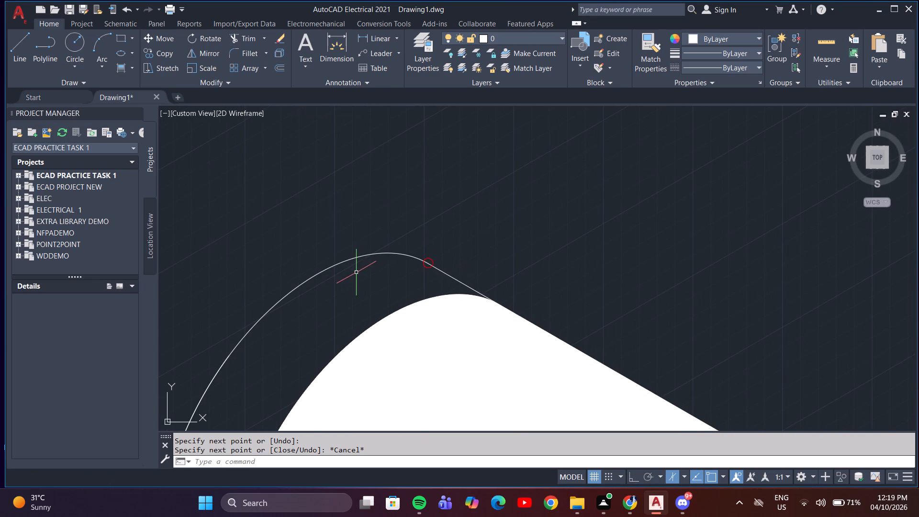
pyautogui.press('l')
pyautogui.press('Return')
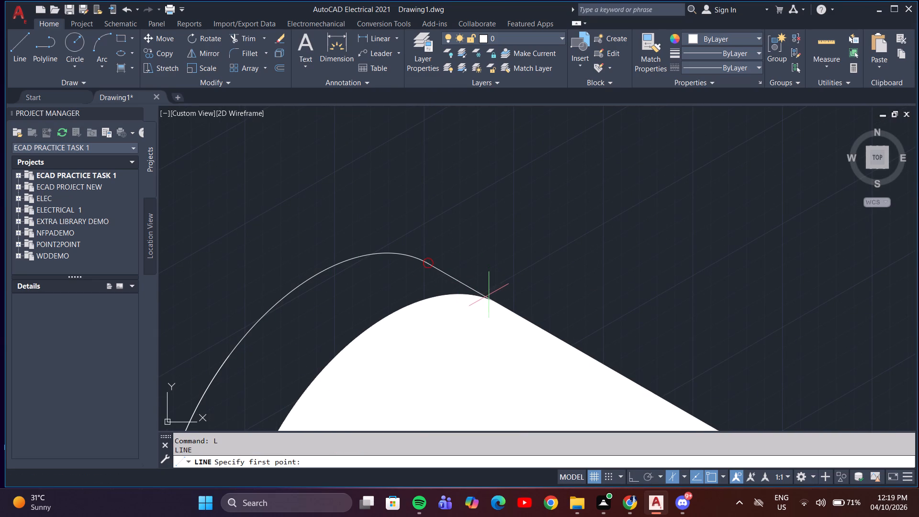
pyautogui.click(488, 298)
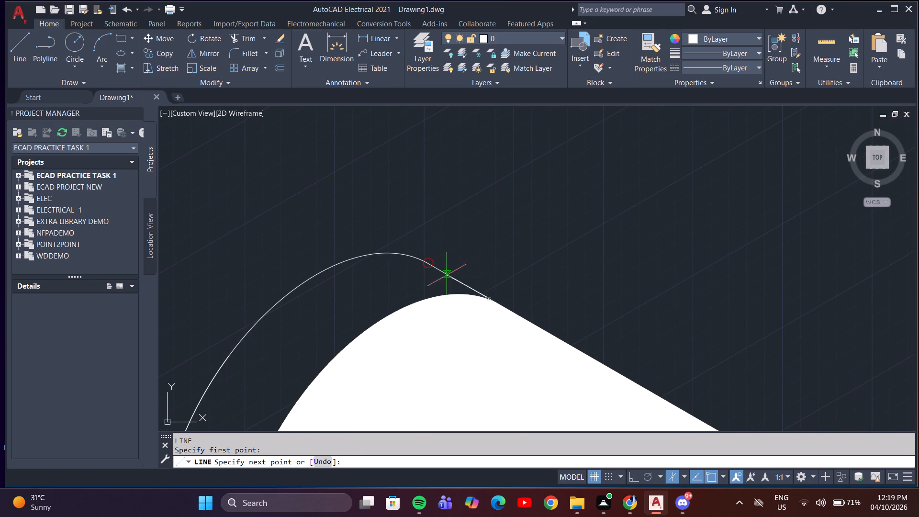
pyautogui.click(429, 264)
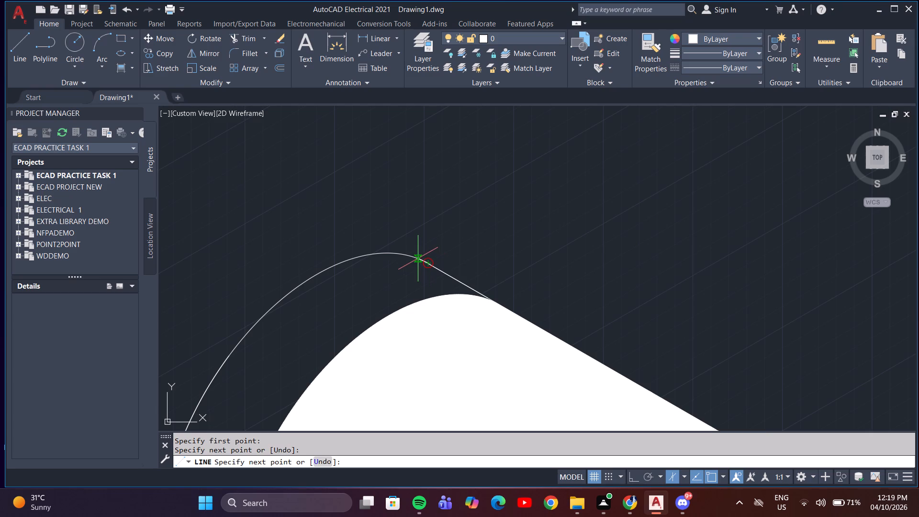
pyautogui.click(417, 258)
pyautogui.press('Escape')
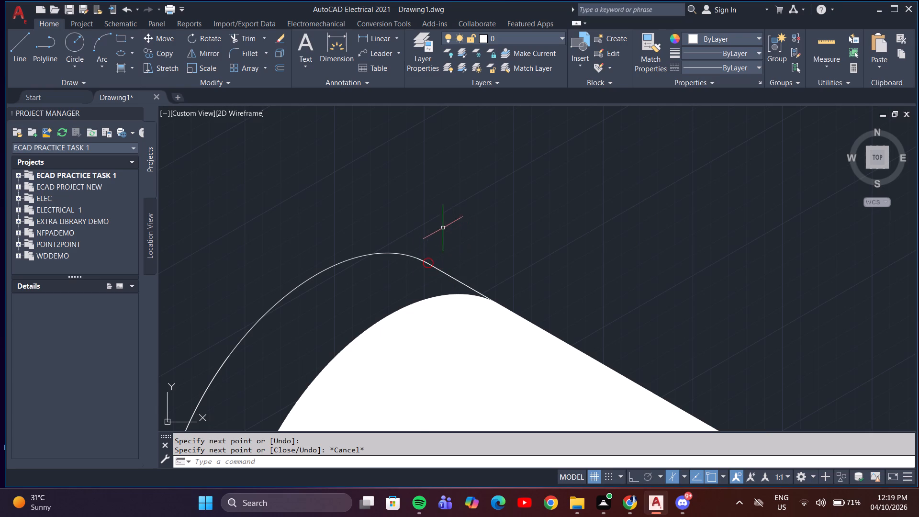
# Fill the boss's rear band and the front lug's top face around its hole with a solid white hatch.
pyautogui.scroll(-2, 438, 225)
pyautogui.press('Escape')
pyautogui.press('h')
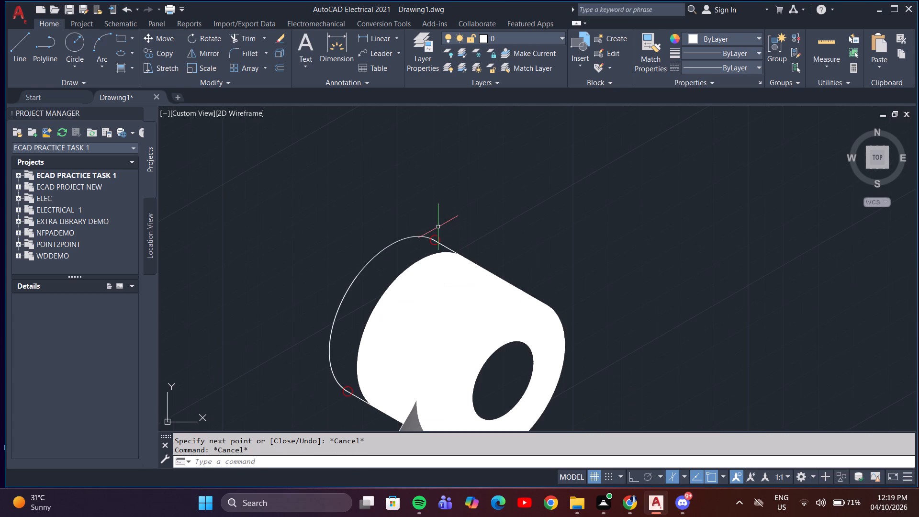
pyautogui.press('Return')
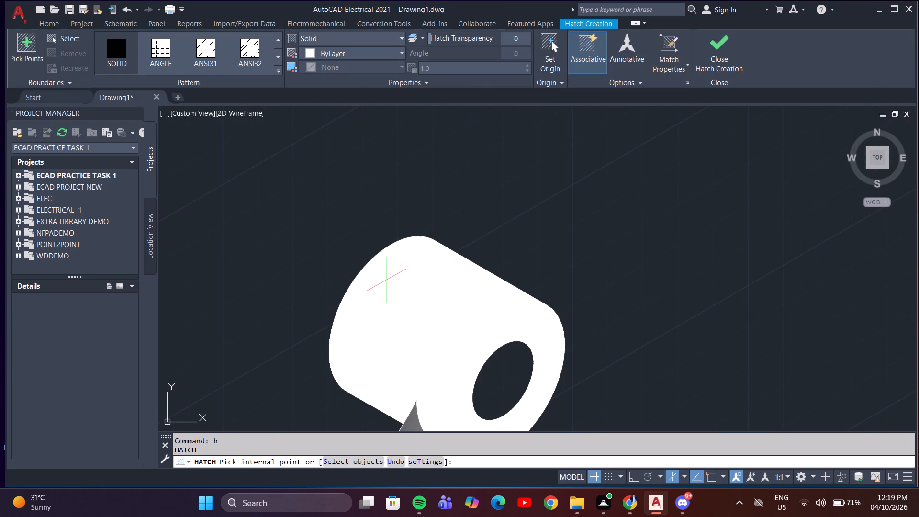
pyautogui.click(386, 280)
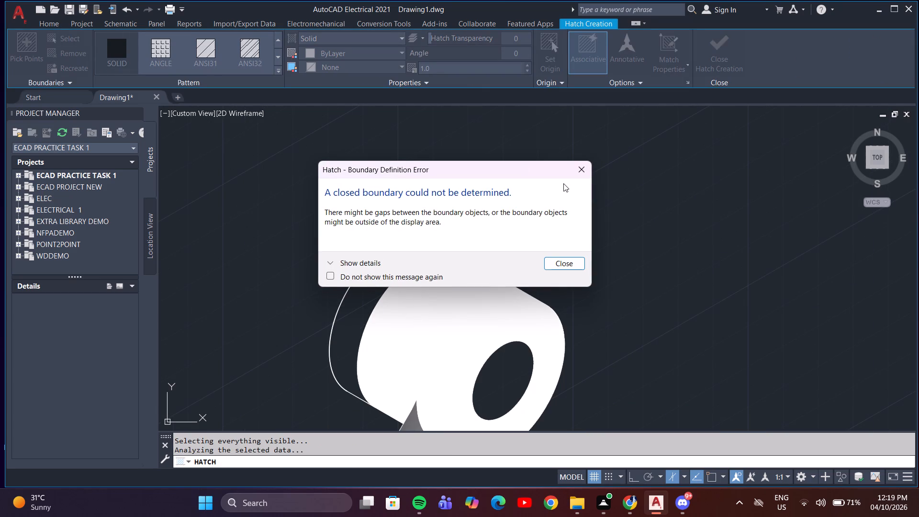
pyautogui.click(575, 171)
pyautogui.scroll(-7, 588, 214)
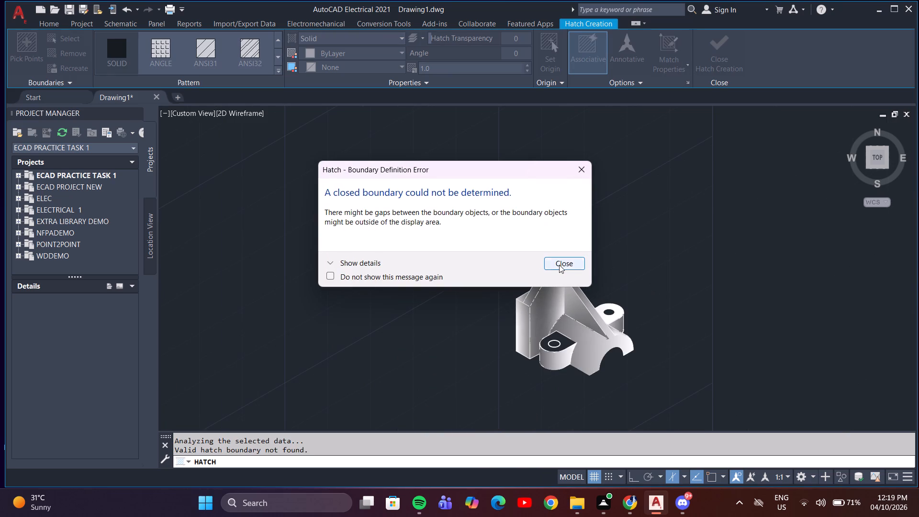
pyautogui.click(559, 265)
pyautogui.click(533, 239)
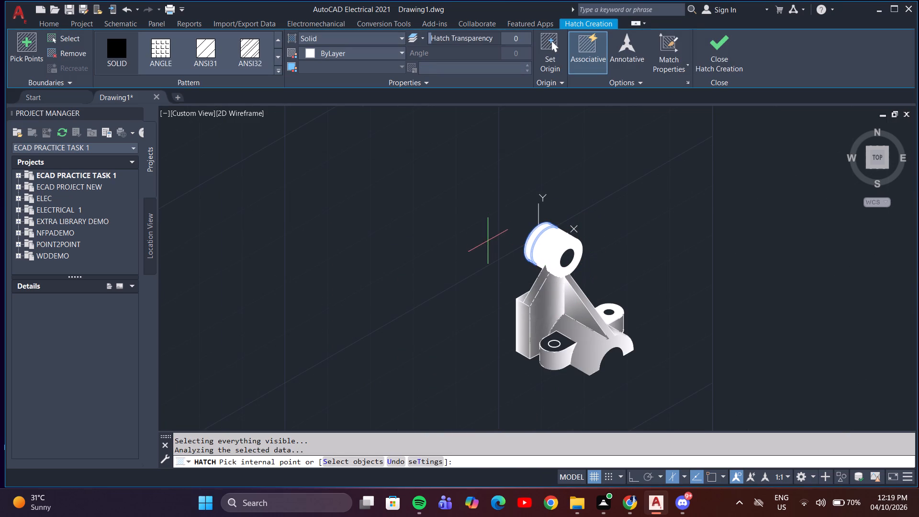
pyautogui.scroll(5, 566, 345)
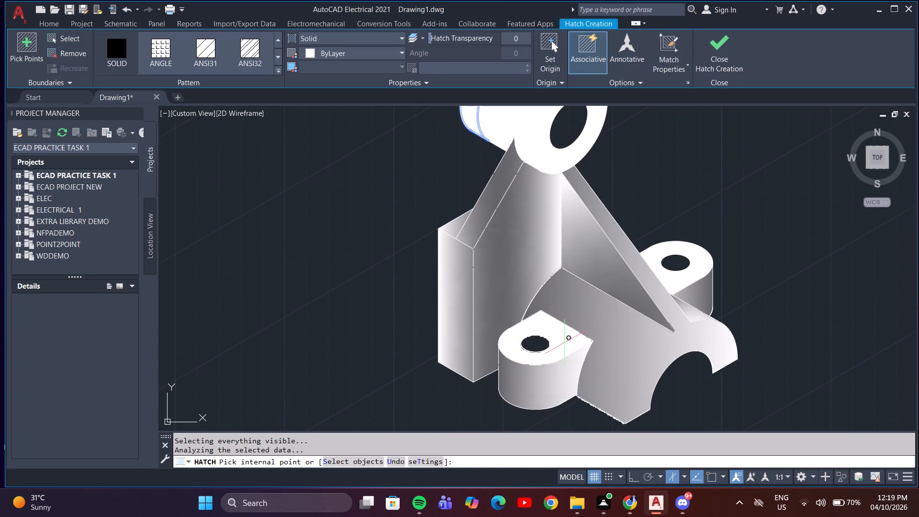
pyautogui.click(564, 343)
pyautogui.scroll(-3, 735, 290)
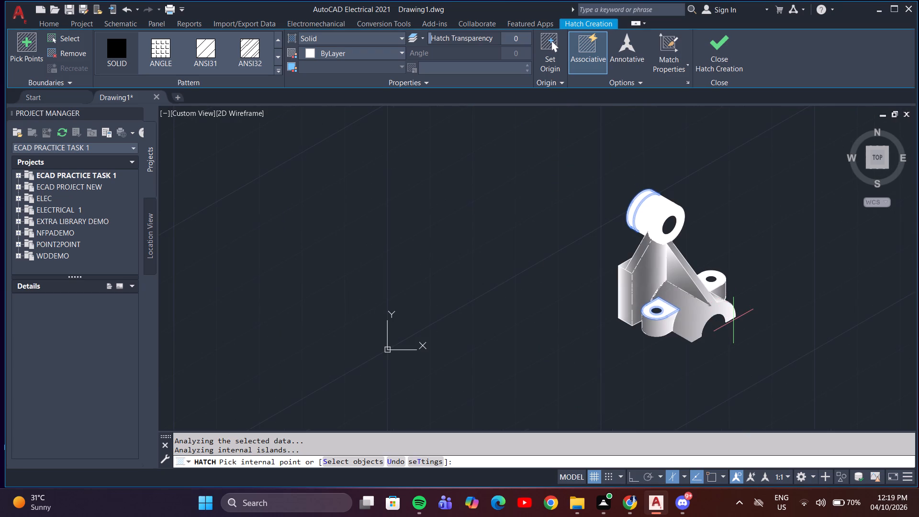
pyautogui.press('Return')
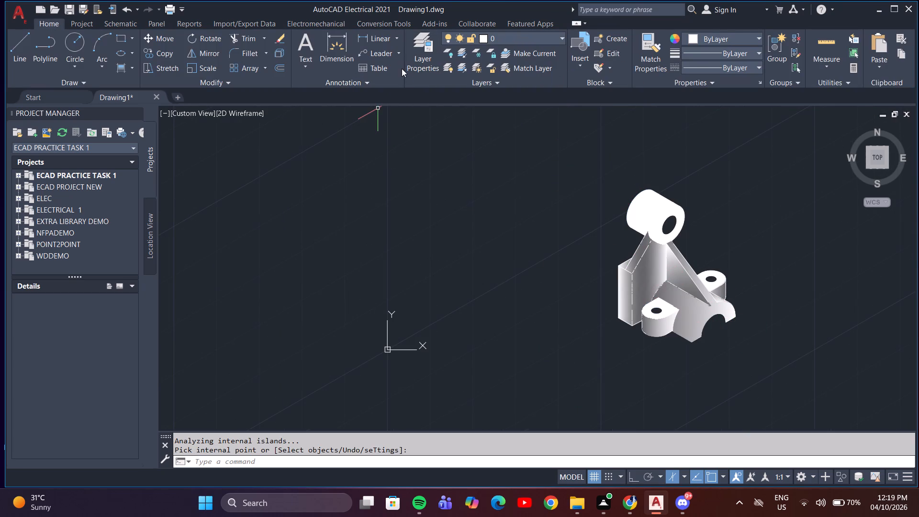
# Delete the two solid white hatches covering the boss and the top faces of both lugs.
pyautogui.click(646, 212)
pyautogui.press('Delete')
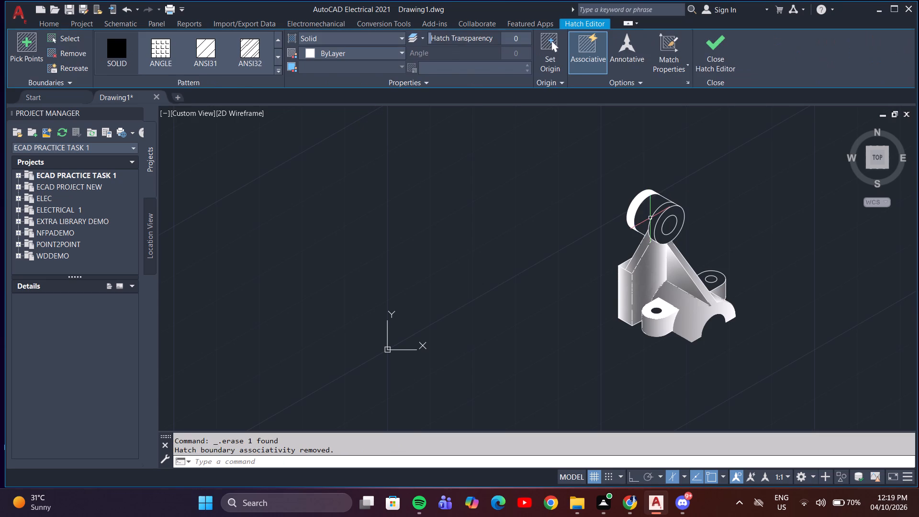
pyautogui.click(637, 213)
pyautogui.press('`')
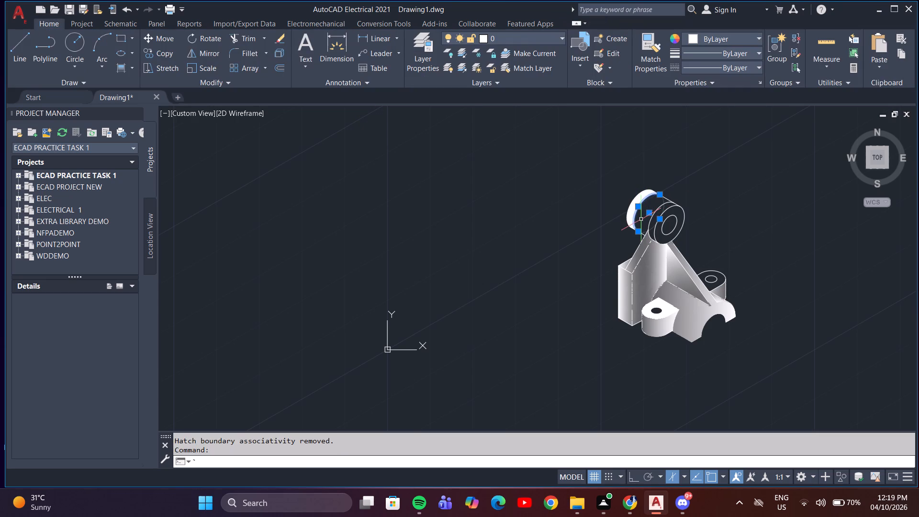
pyautogui.press('Escape')
pyautogui.click(635, 214)
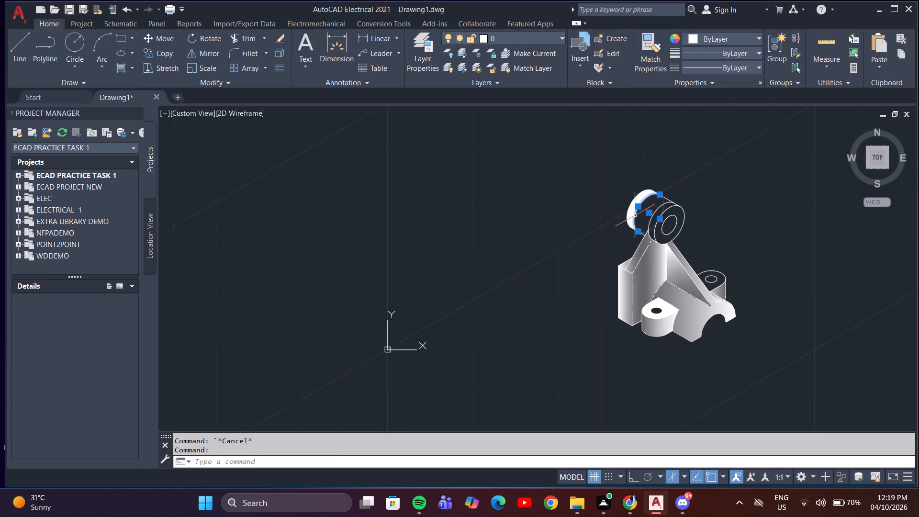
pyautogui.scroll(3, 633, 215)
pyautogui.press('Escape')
pyautogui.click(630, 214)
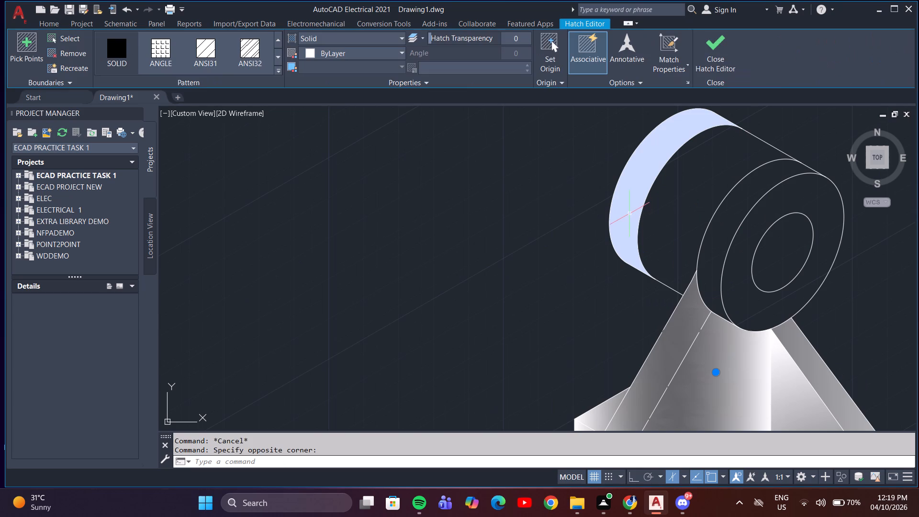
pyautogui.press('Delete')
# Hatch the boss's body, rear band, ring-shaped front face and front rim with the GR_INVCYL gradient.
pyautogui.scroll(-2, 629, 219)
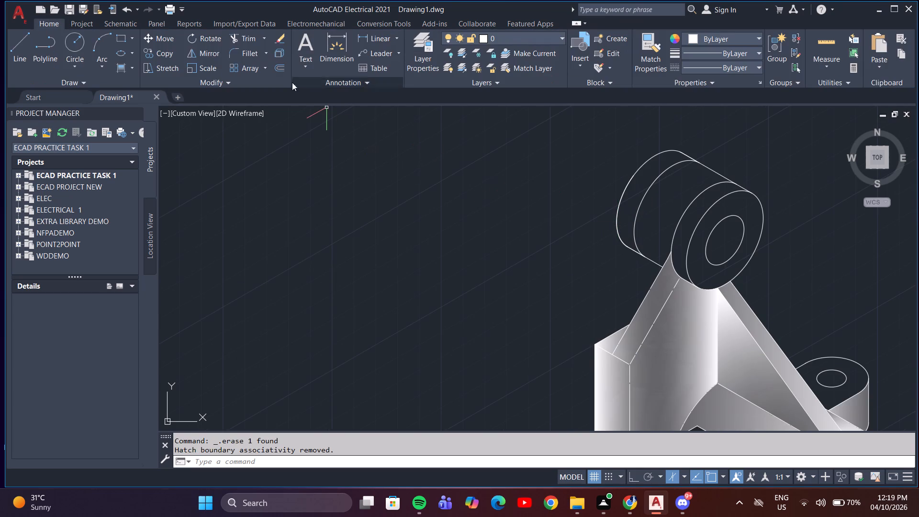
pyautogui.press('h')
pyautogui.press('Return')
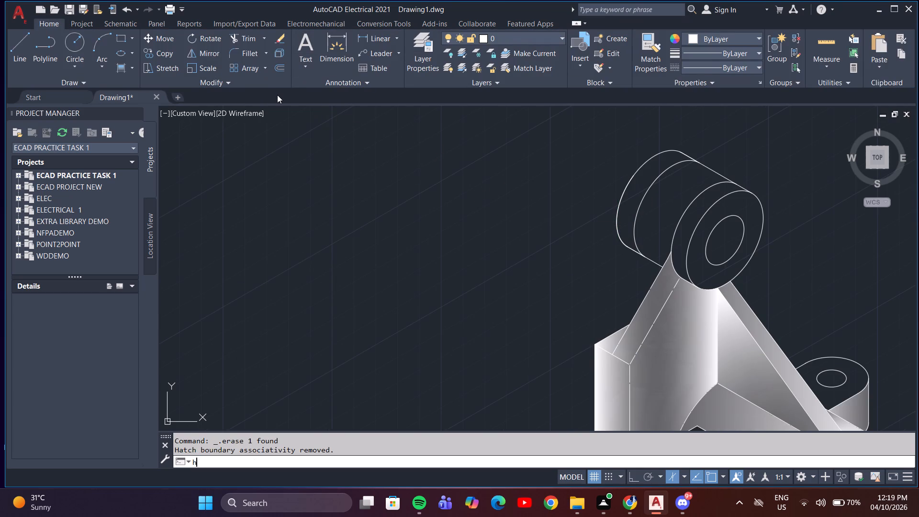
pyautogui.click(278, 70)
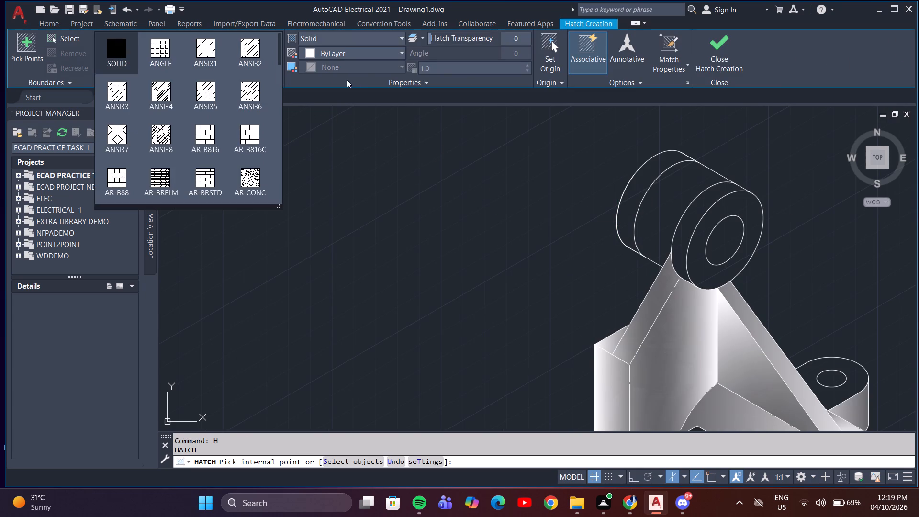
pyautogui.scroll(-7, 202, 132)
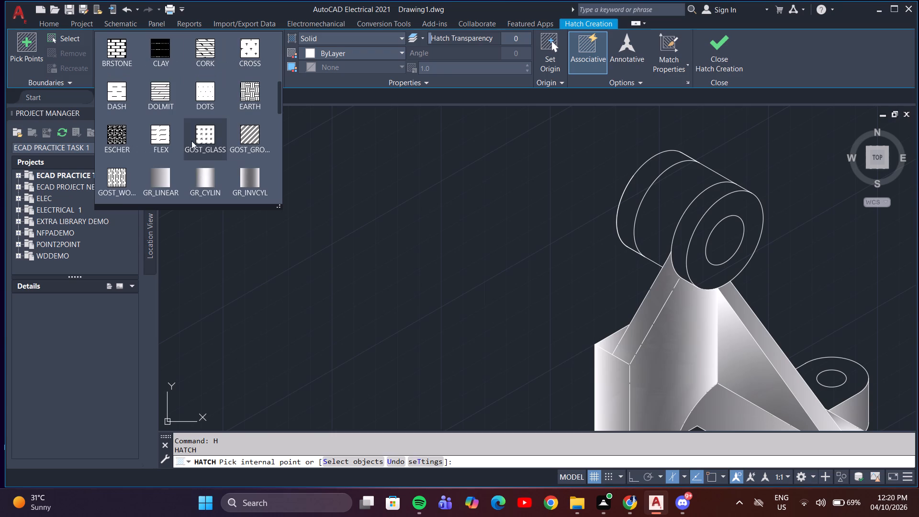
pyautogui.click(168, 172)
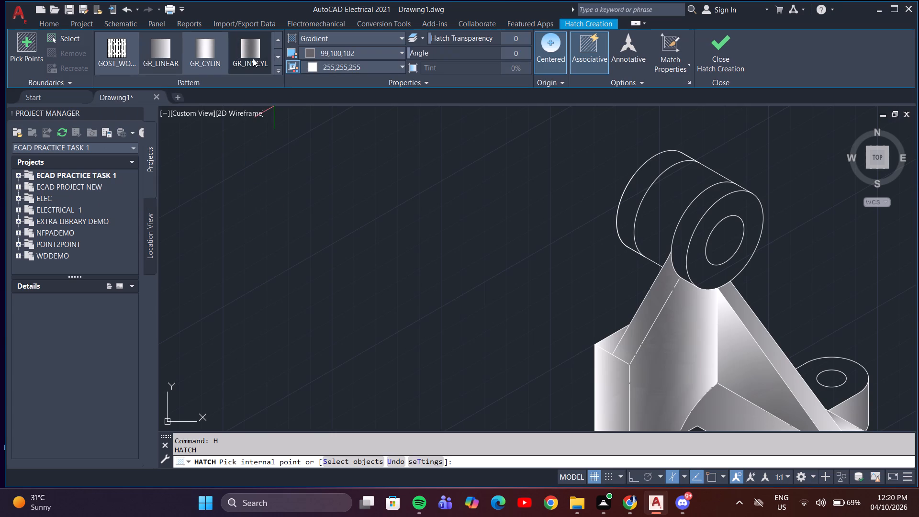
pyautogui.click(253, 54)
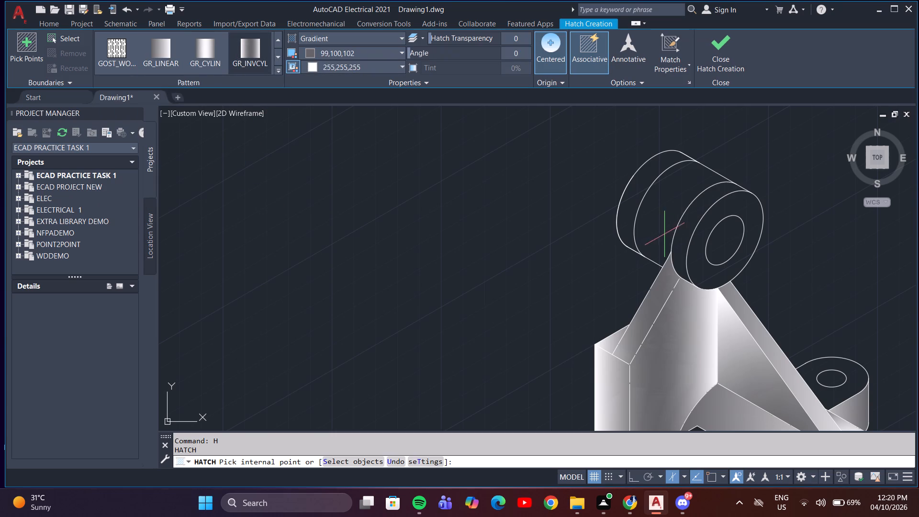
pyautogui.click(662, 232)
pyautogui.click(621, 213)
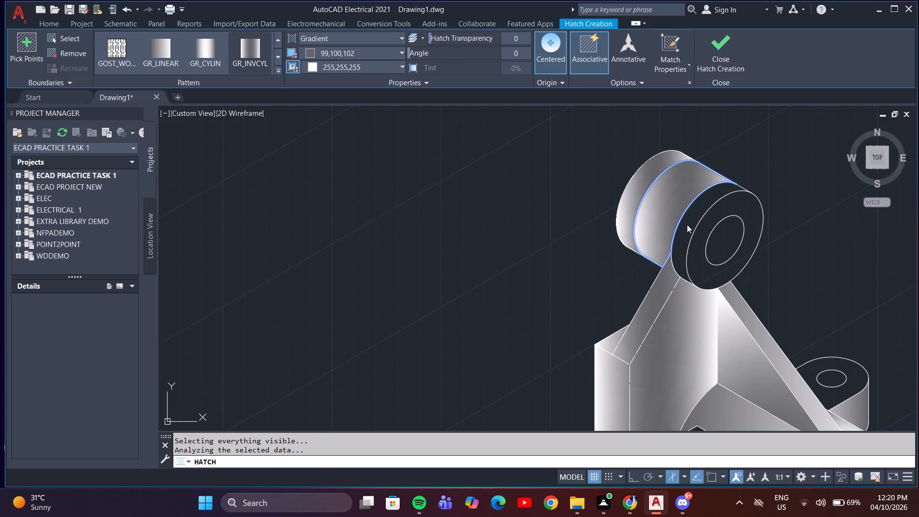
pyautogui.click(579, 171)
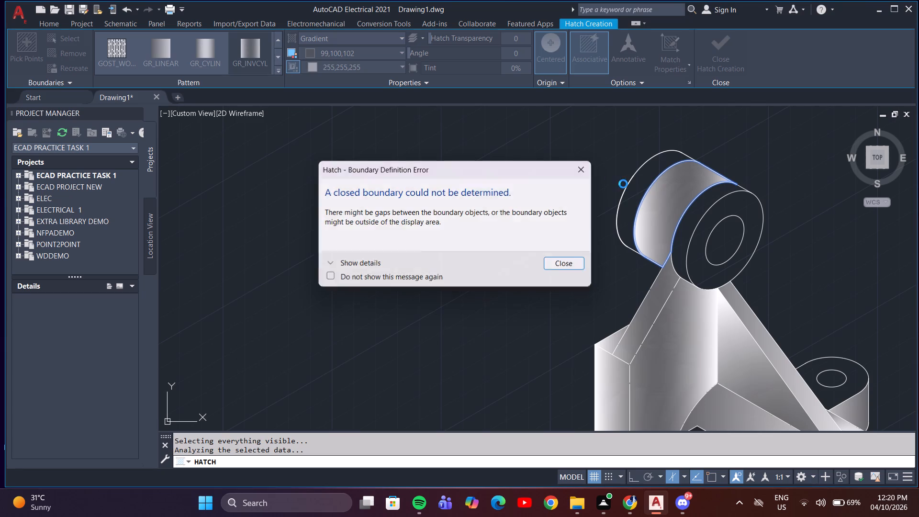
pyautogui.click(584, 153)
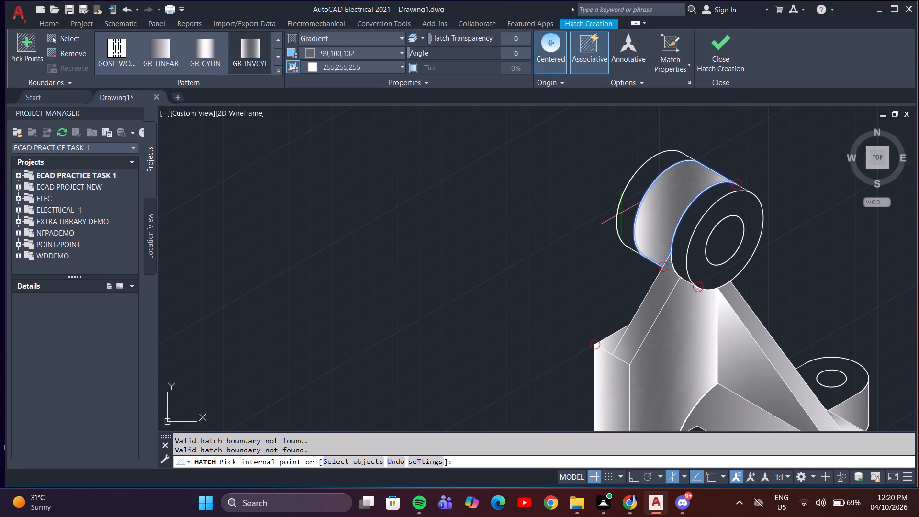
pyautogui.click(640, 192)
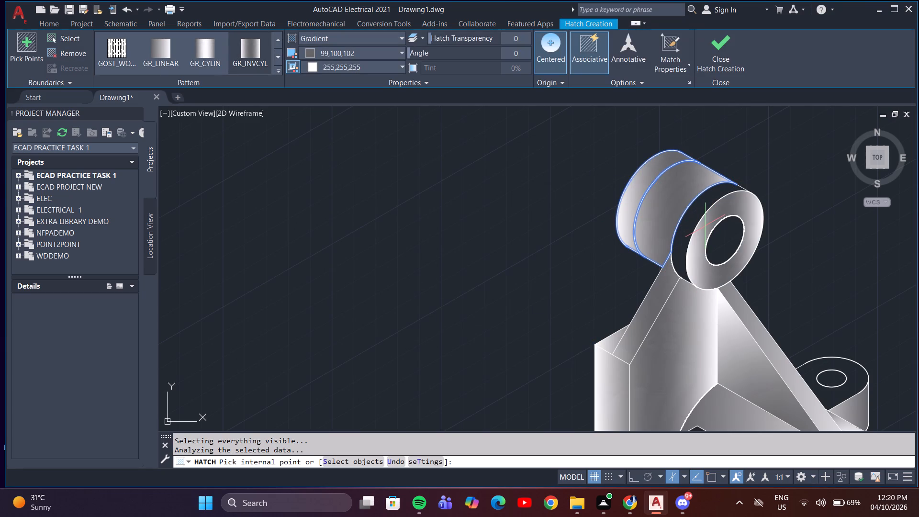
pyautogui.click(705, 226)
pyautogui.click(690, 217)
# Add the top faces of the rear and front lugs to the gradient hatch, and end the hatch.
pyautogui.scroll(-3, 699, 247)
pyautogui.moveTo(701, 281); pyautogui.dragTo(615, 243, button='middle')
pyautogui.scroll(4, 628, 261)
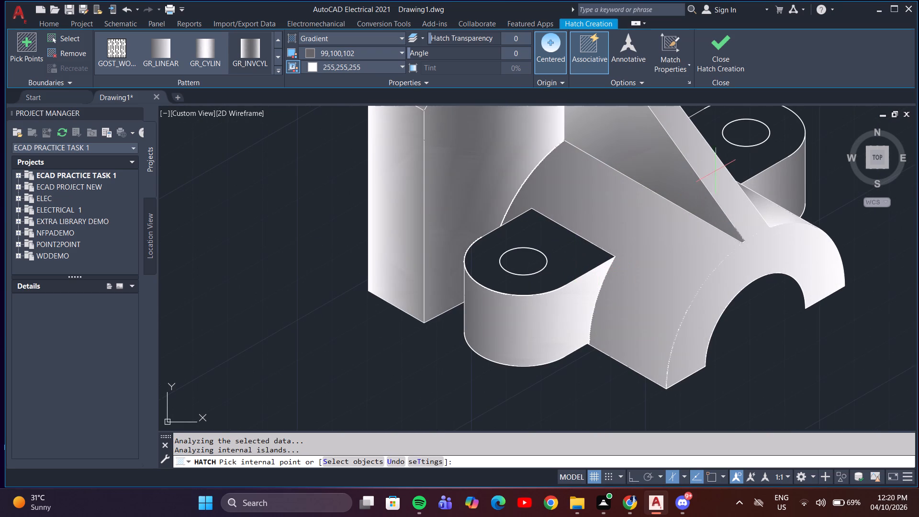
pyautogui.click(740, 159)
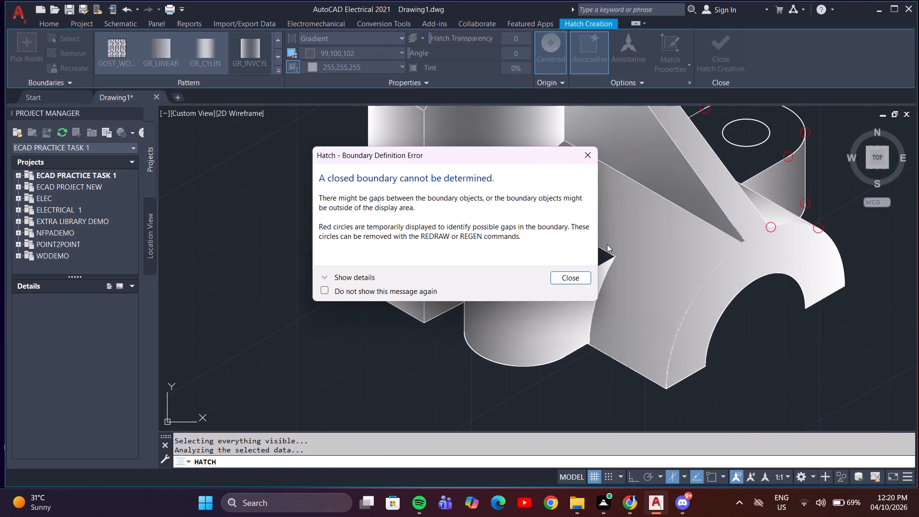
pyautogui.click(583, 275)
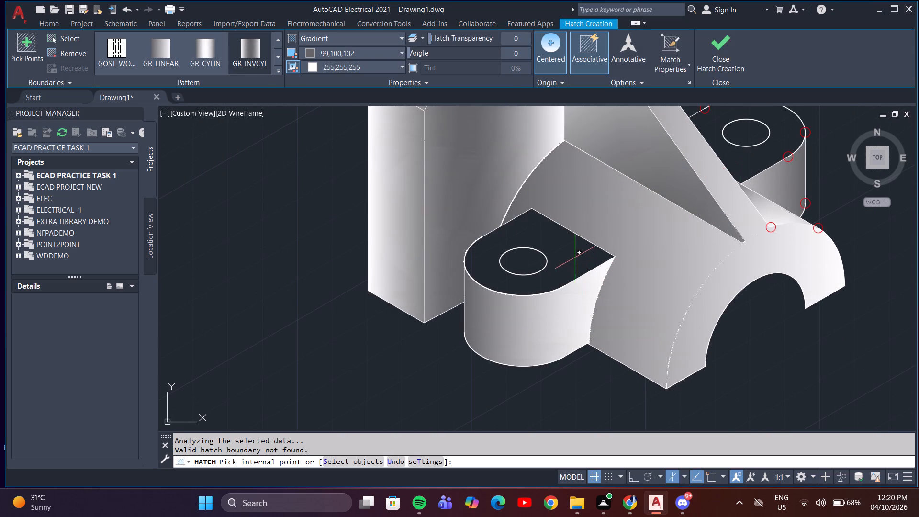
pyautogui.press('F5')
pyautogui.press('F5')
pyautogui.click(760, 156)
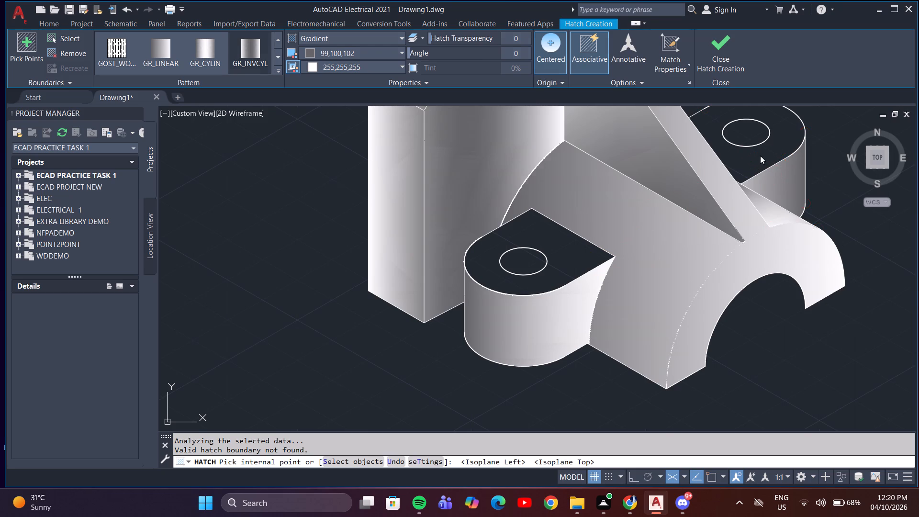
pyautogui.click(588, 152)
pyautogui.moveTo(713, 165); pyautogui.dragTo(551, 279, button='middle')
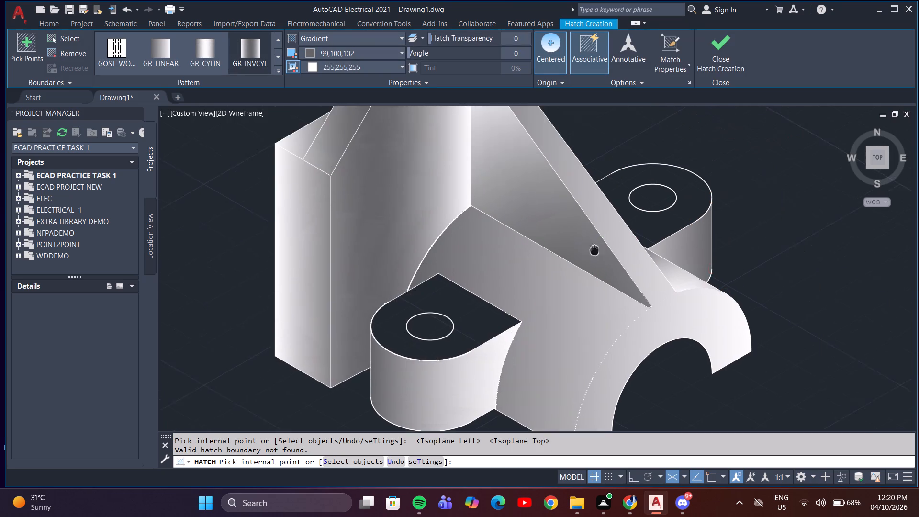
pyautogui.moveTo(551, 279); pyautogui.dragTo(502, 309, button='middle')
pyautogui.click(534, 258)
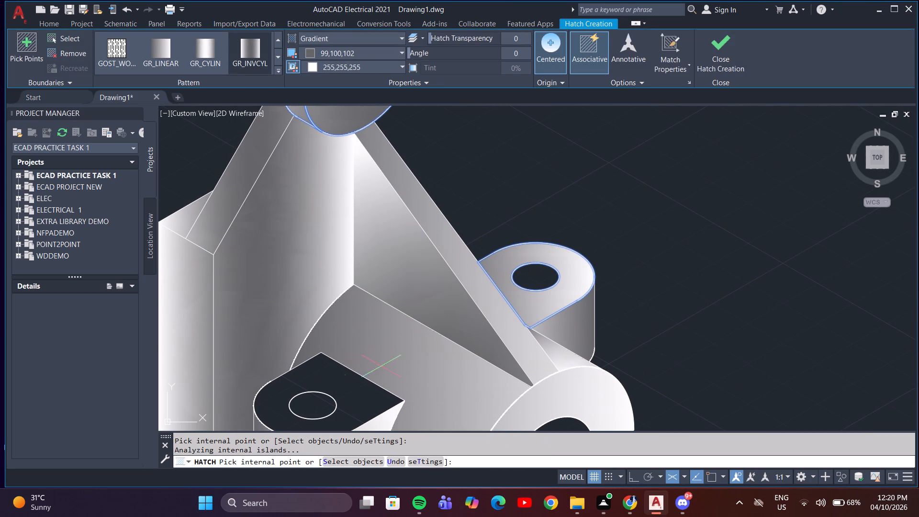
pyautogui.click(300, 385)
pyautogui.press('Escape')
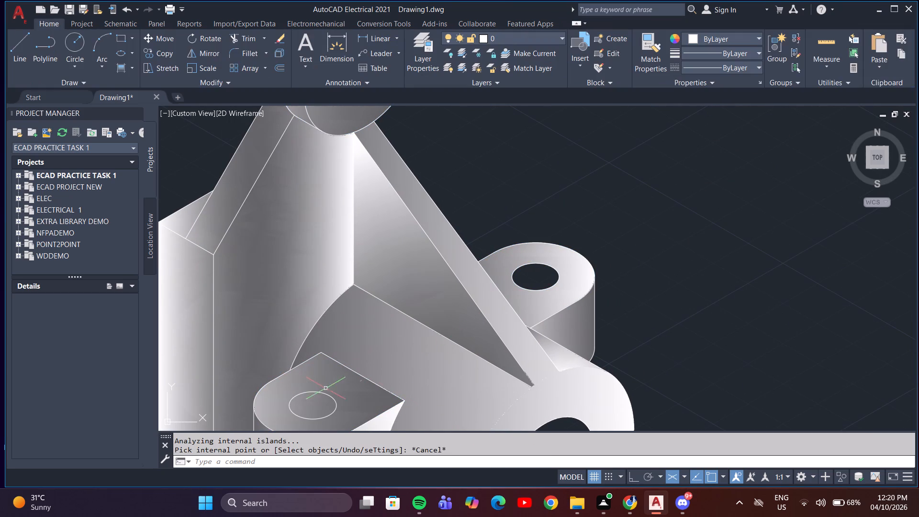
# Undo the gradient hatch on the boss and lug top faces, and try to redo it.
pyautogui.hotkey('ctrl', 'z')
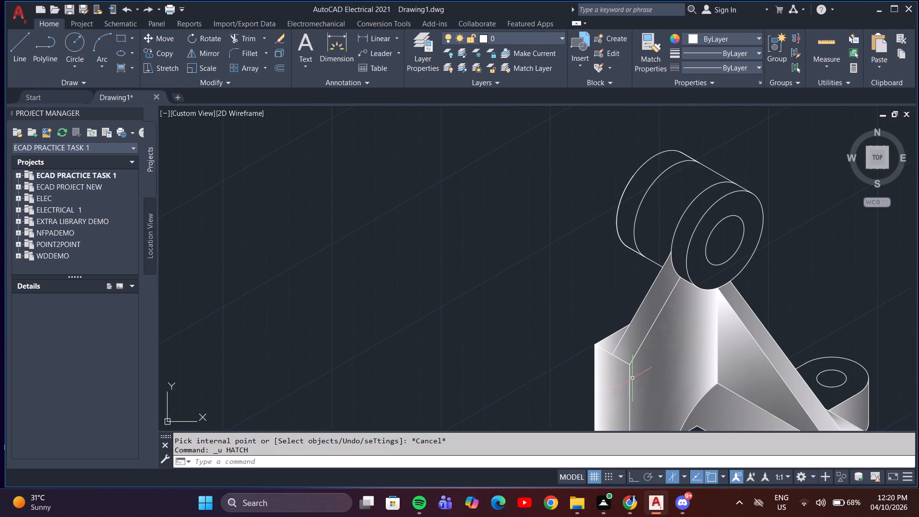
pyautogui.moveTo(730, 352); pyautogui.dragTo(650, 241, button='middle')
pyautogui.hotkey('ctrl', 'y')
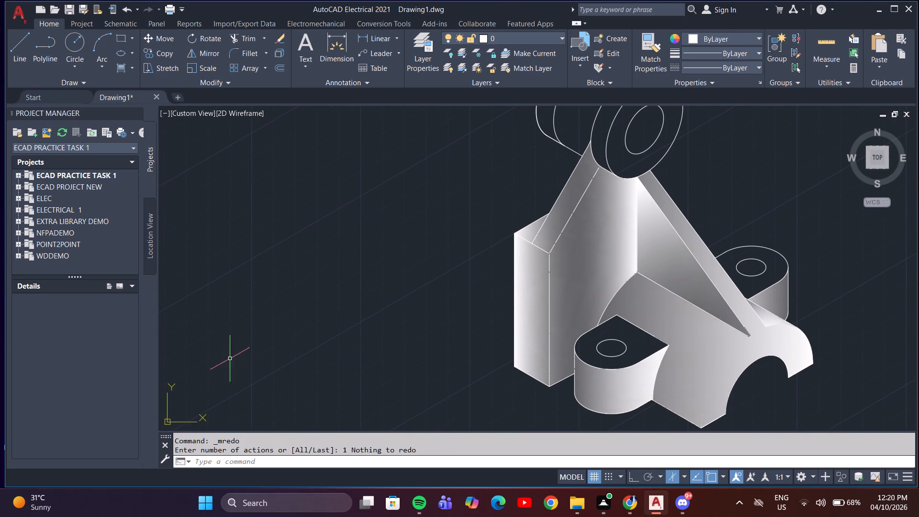
# Hatch the boss's body, ring-shaped front face and front rim with the GR_HEMISP gradient.
pyautogui.moveTo(513, 228); pyautogui.dragTo(369, 334, button='middle')
pyautogui.click(438, 224)
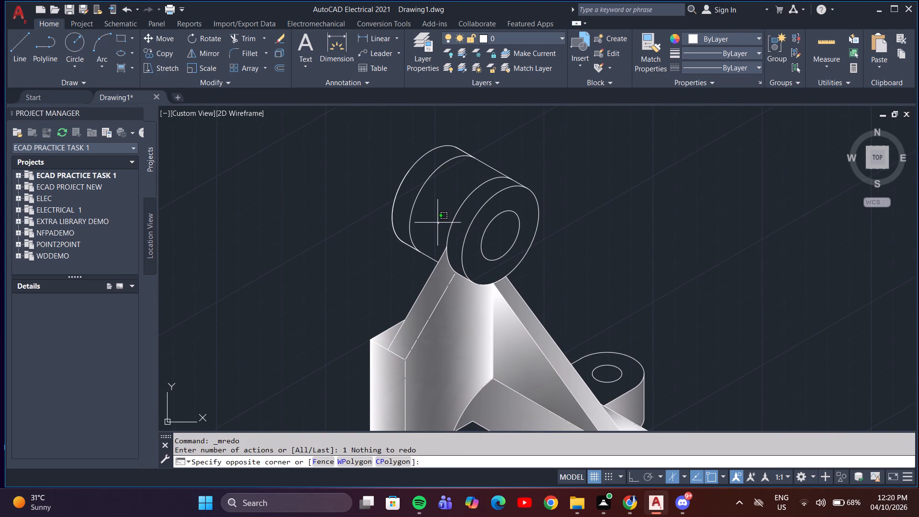
pyautogui.press('Escape')
pyautogui.write('hg')
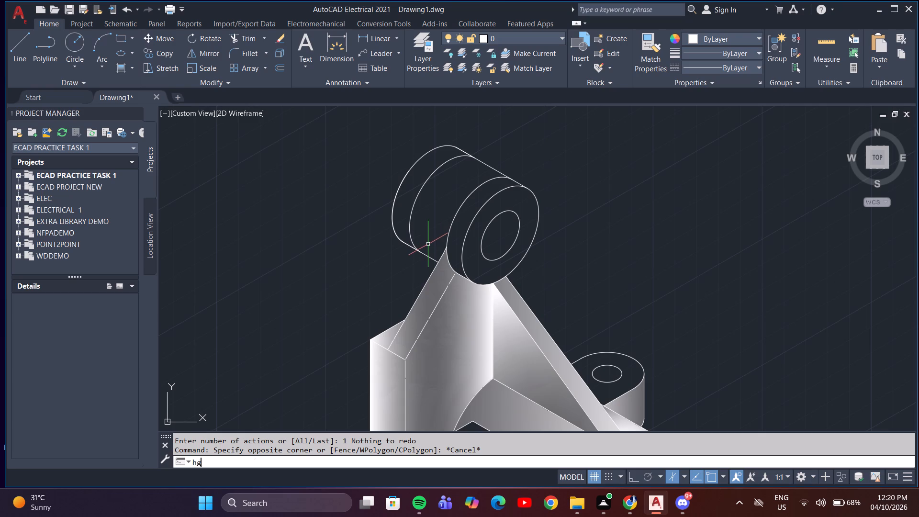
pyautogui.press('BackSpace')
pyautogui.press('Return')
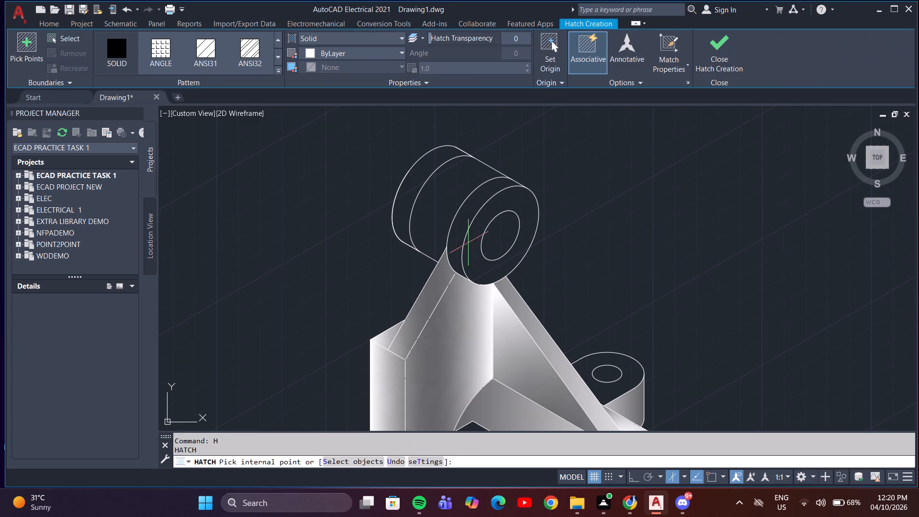
pyautogui.click(437, 220)
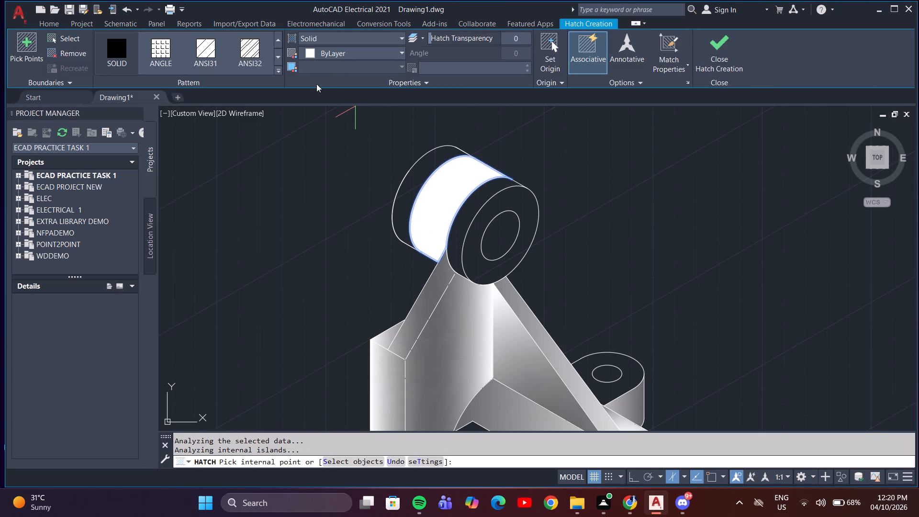
pyautogui.click(281, 70)
pyautogui.scroll(-5, 200, 120)
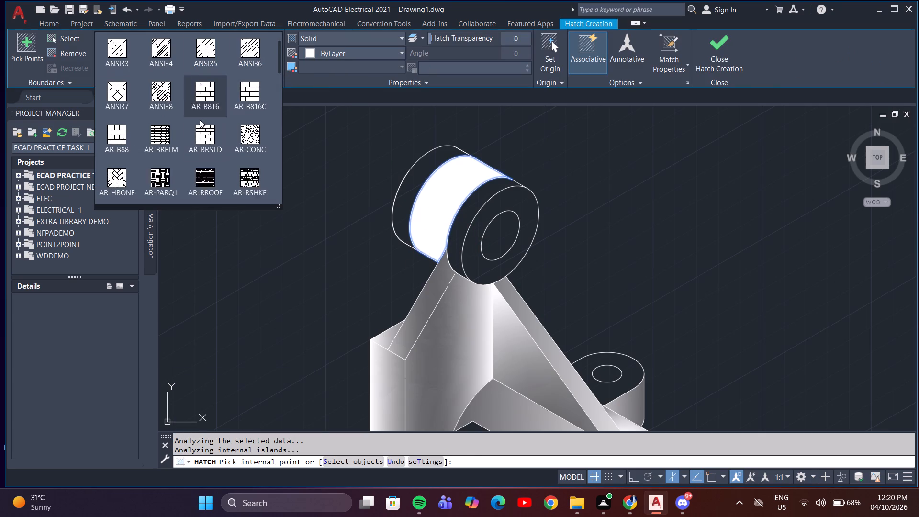
pyautogui.scroll(-12, 180, 132)
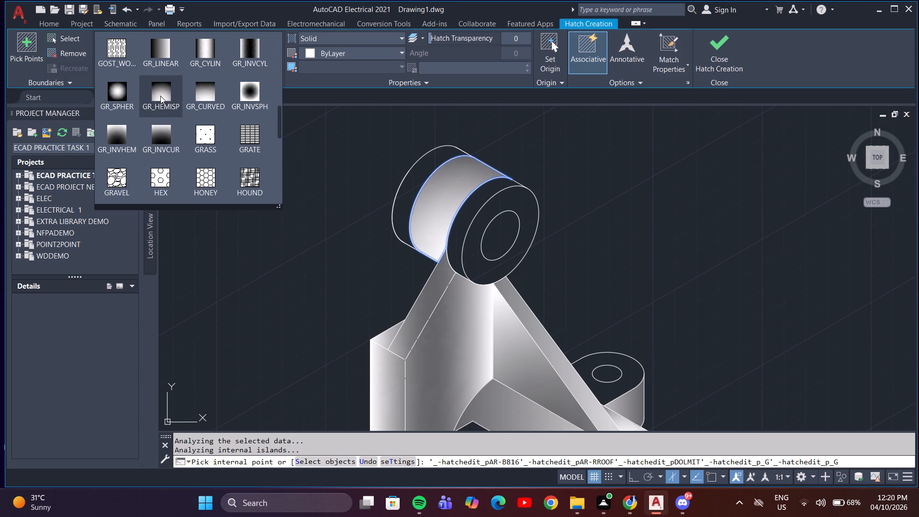
pyautogui.click(161, 93)
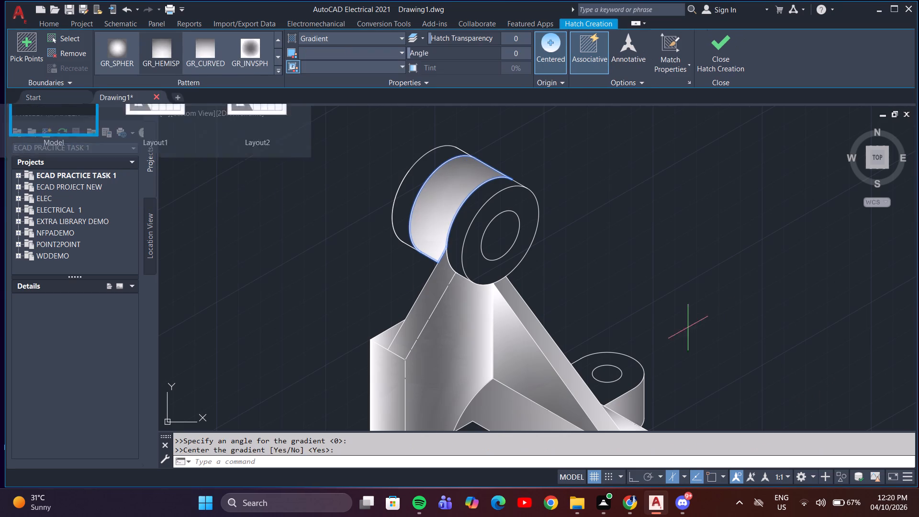
pyautogui.click(481, 217)
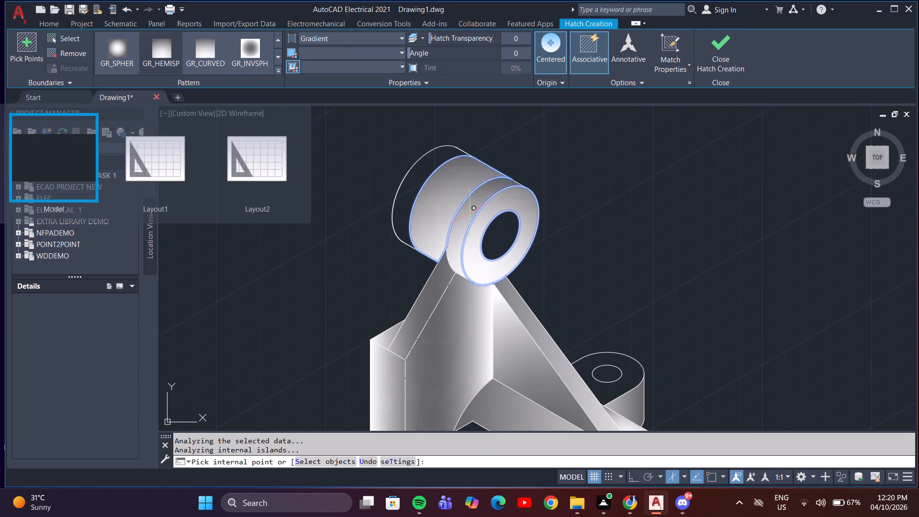
pyautogui.click(469, 213)
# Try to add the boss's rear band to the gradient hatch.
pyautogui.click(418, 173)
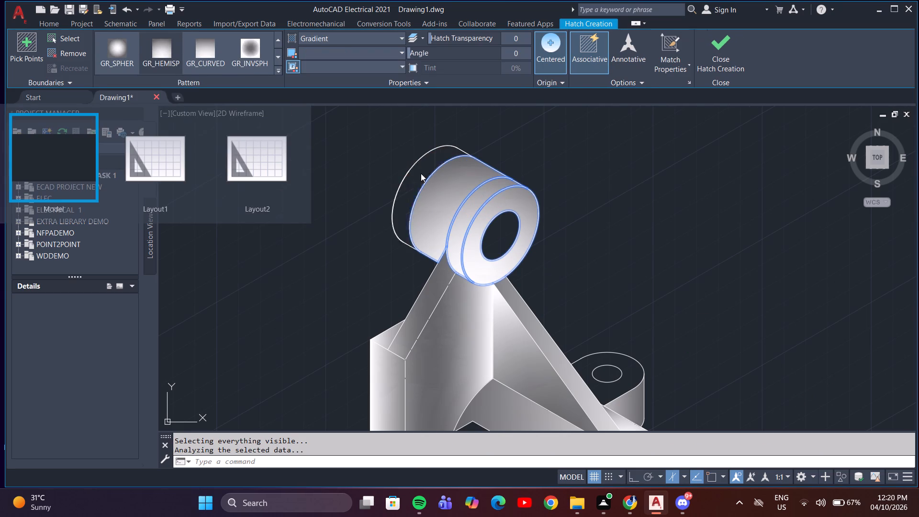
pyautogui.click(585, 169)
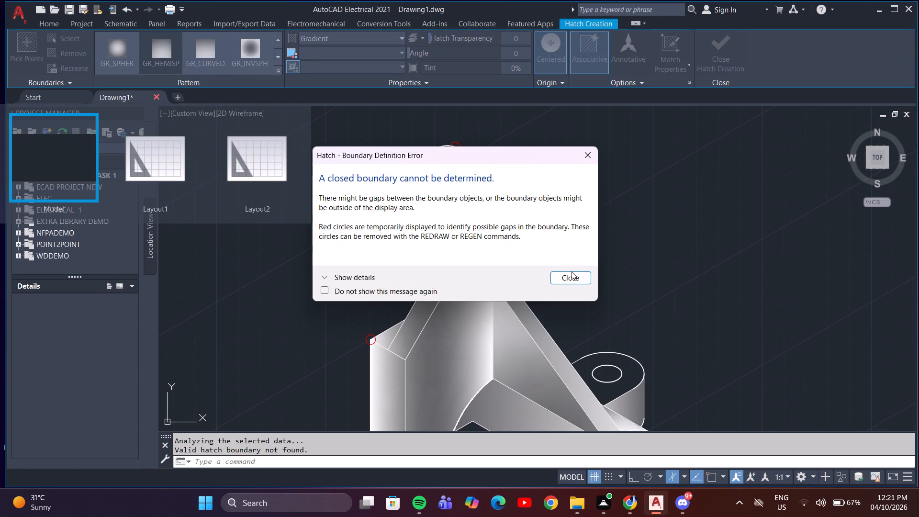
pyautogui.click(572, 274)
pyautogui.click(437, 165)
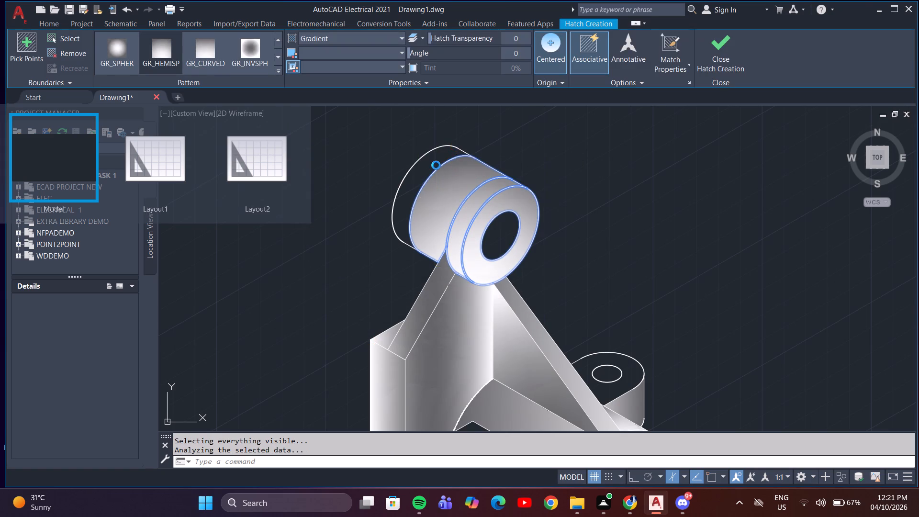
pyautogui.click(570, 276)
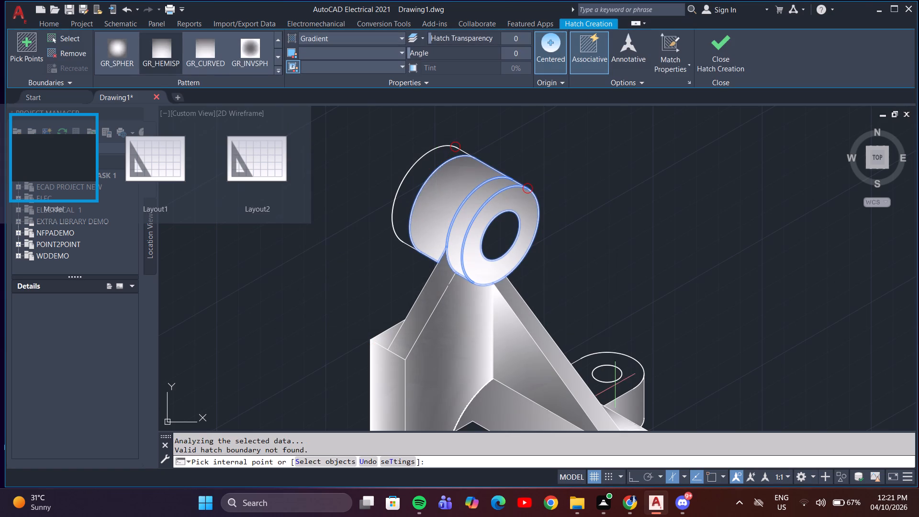
# Add the top faces of the rear and front lugs to the gradient hatch.
pyautogui.click(612, 389)
pyautogui.moveTo(642, 325); pyautogui.dragTo(649, 313, button='middle')
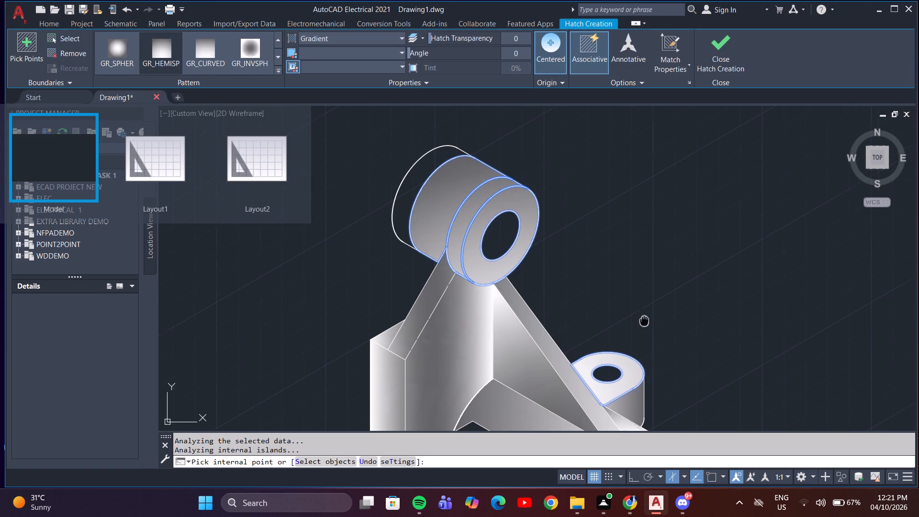
pyautogui.moveTo(649, 313); pyautogui.dragTo(669, 237, button='middle')
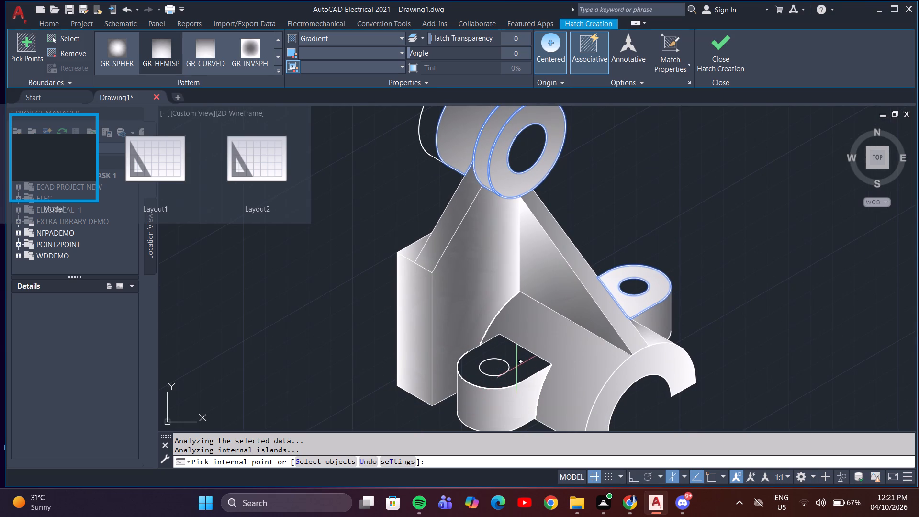
pyautogui.click(493, 347)
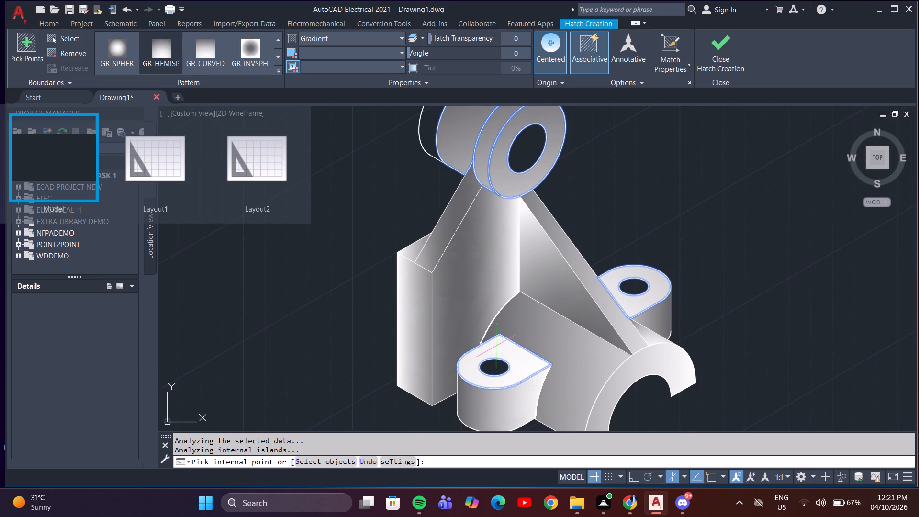
# Try again to add the boss's rear band to the gradient hatch, and end the hatch.
pyautogui.moveTo(469, 207); pyautogui.dragTo(485, 370, button='middle')
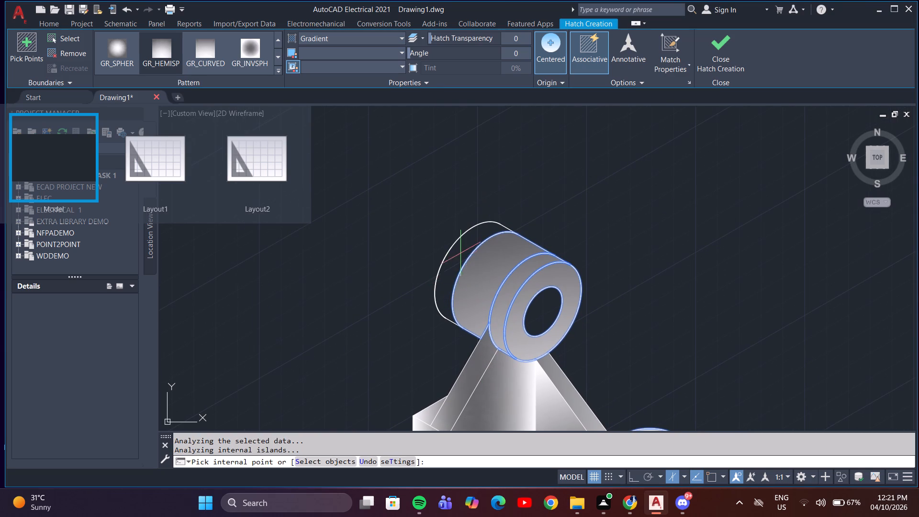
pyautogui.click(460, 250)
pyautogui.click(572, 260)
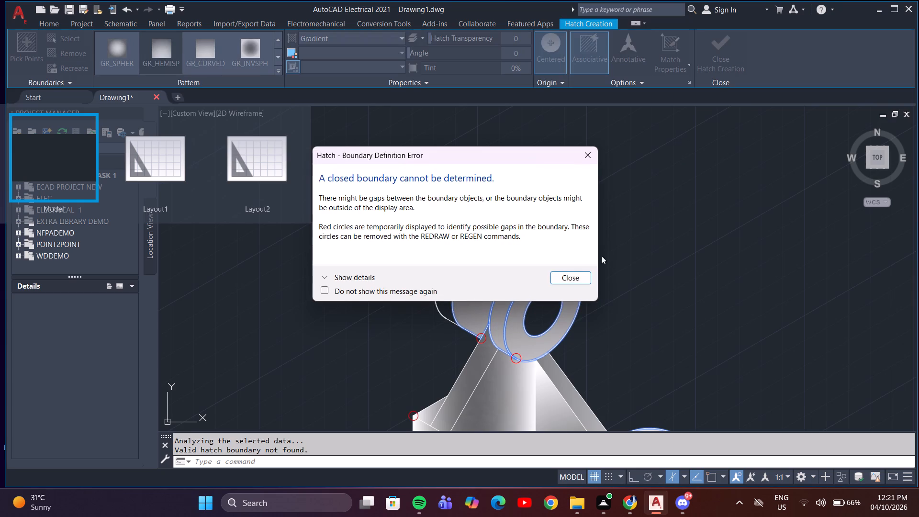
pyautogui.click(580, 275)
pyautogui.click(716, 55)
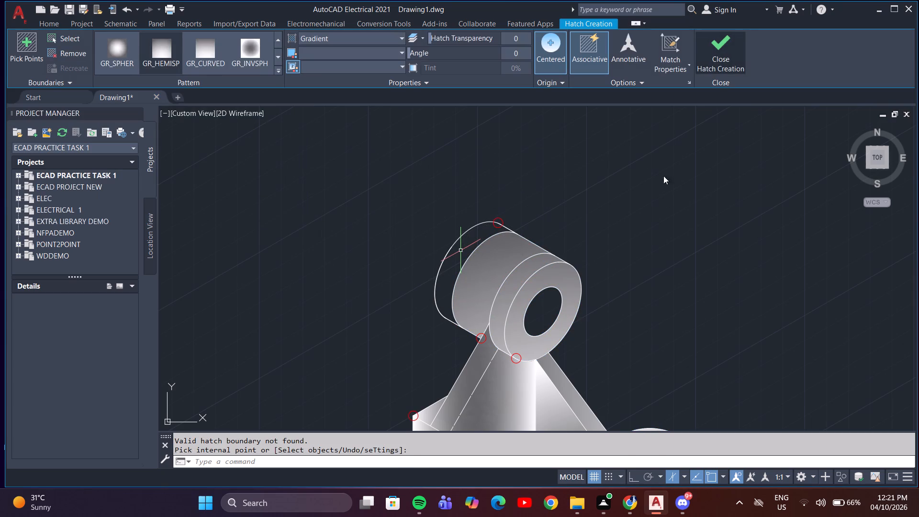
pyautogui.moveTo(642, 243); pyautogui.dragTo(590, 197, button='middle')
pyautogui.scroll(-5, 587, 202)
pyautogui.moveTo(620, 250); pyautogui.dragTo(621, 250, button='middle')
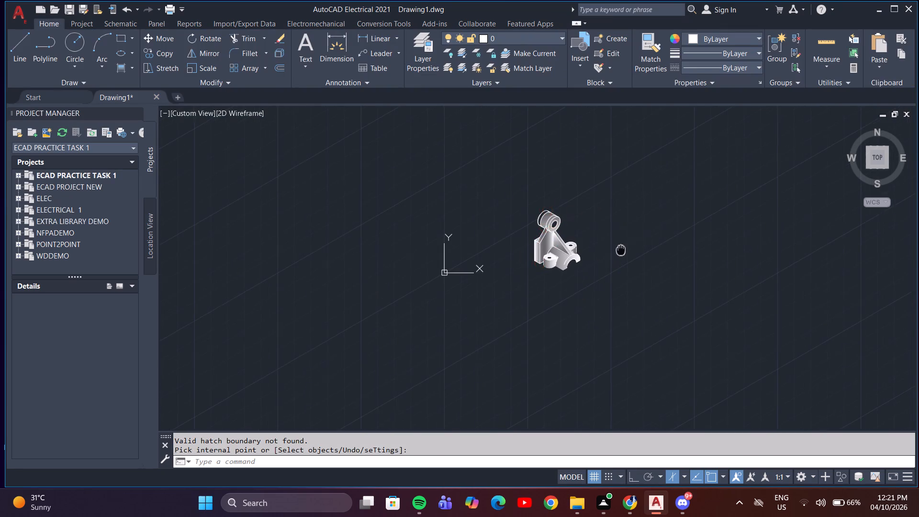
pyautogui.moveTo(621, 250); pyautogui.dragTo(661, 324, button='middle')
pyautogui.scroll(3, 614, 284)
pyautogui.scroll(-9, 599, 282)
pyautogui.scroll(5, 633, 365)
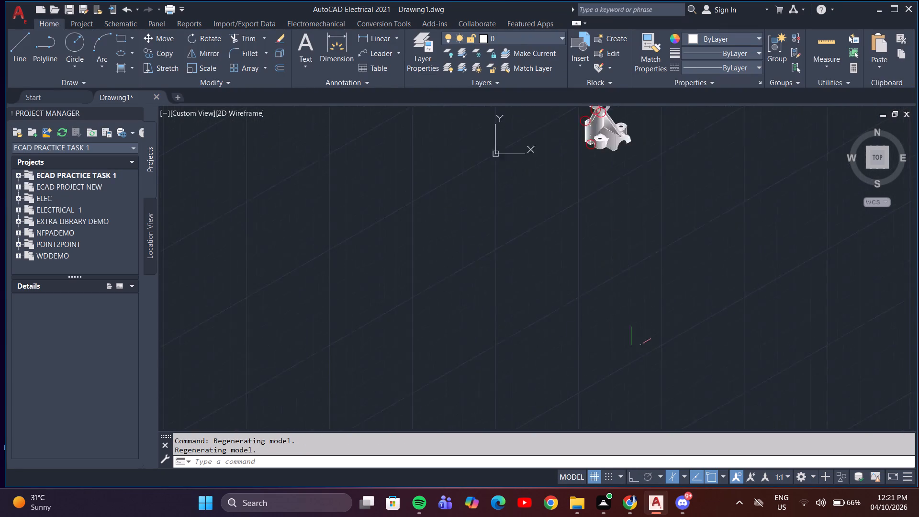
# Hatch the boss's rear band with the GR_SPHER gradient as a separate hatch, and end the hatch.
pyautogui.moveTo(616, 254); pyautogui.dragTo(571, 493, button='middle')
pyautogui.scroll(1, 539, 254)
pyautogui.moveTo(538, 248); pyautogui.dragTo(553, 379, button='middle')
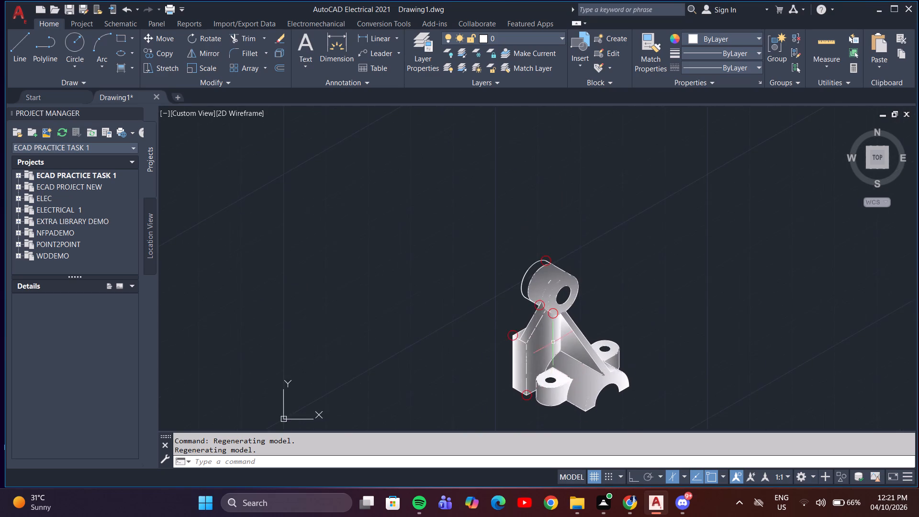
pyautogui.scroll(4, 545, 296)
pyautogui.moveTo(510, 300); pyautogui.dragTo(605, 376, button='middle')
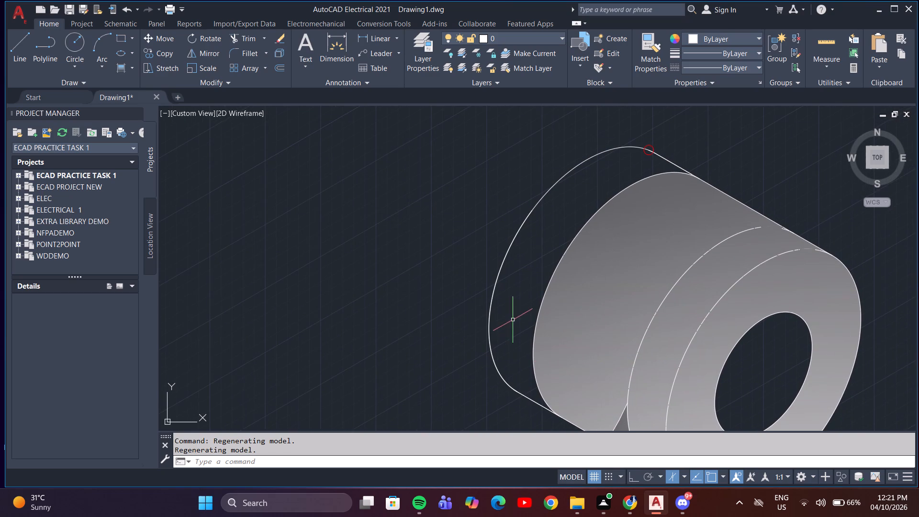
pyautogui.click(517, 314)
pyautogui.press('Escape')
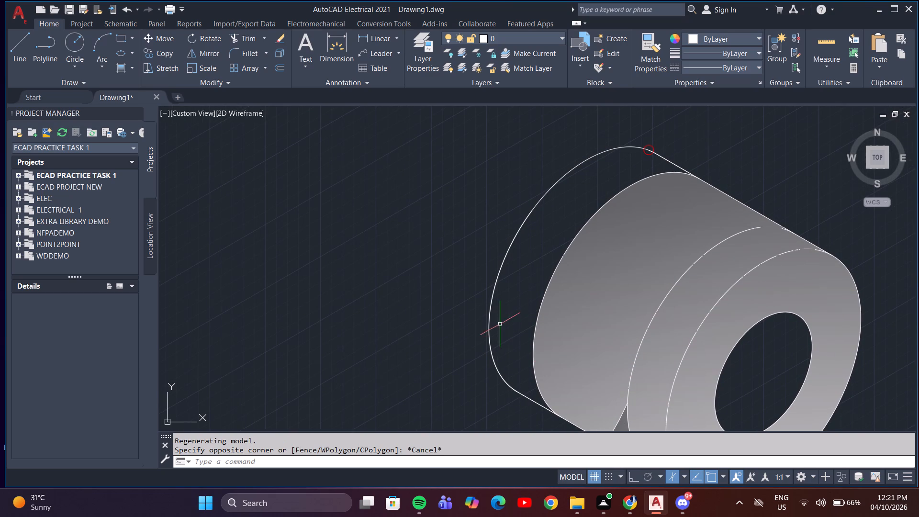
pyautogui.press('h')
pyautogui.press('Return')
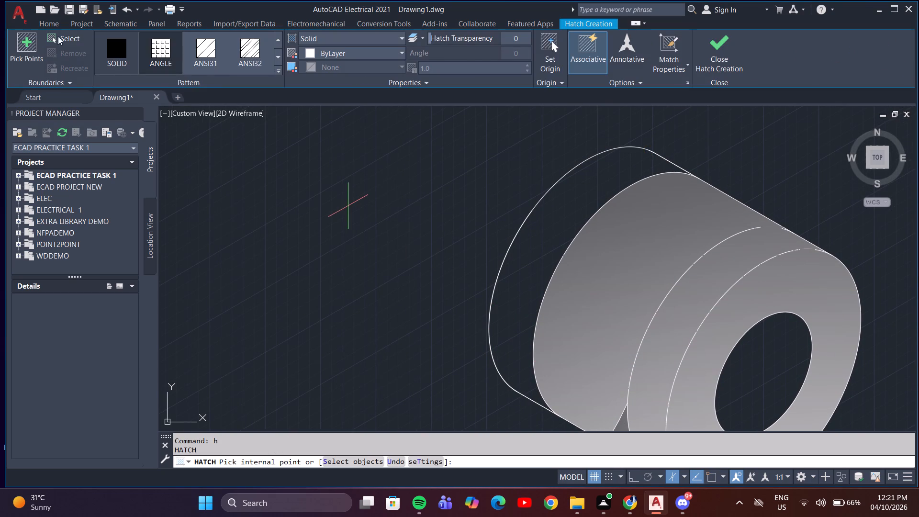
pyautogui.click(280, 69)
pyautogui.scroll(-4, 214, 126)
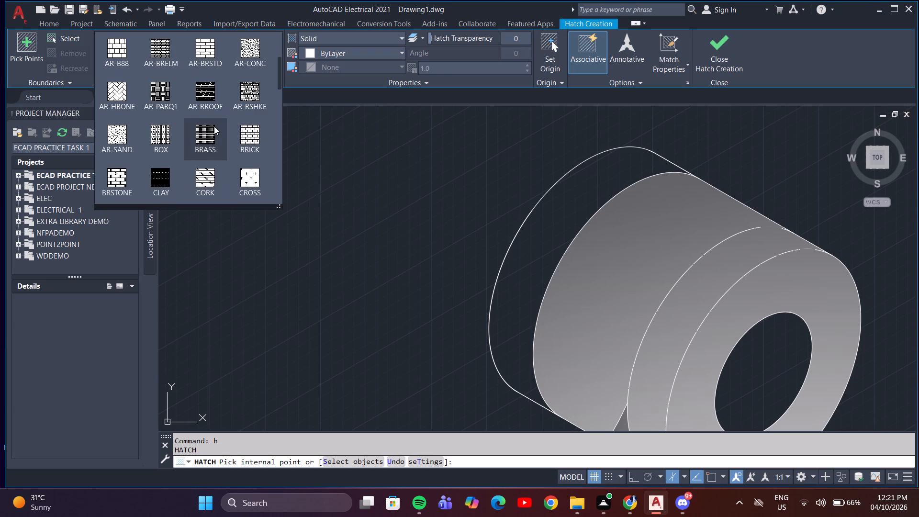
pyautogui.scroll(-7, 212, 129)
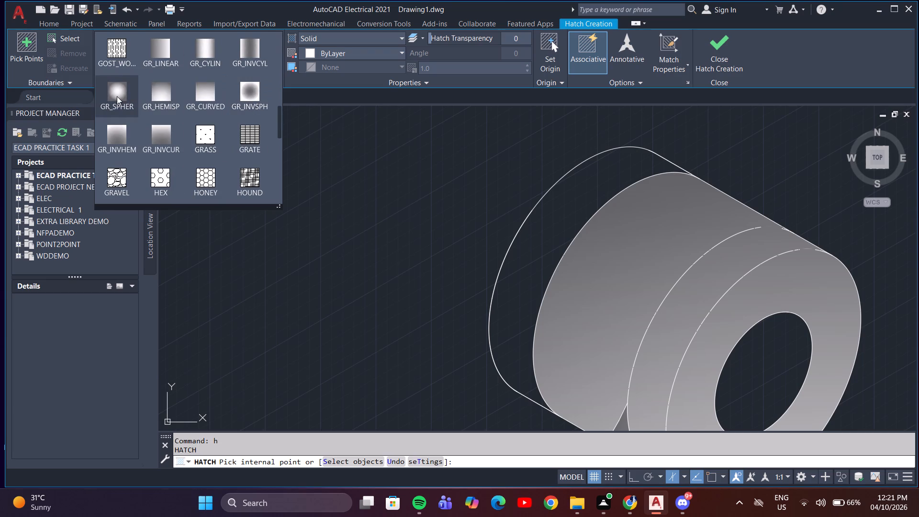
pyautogui.click(117, 96)
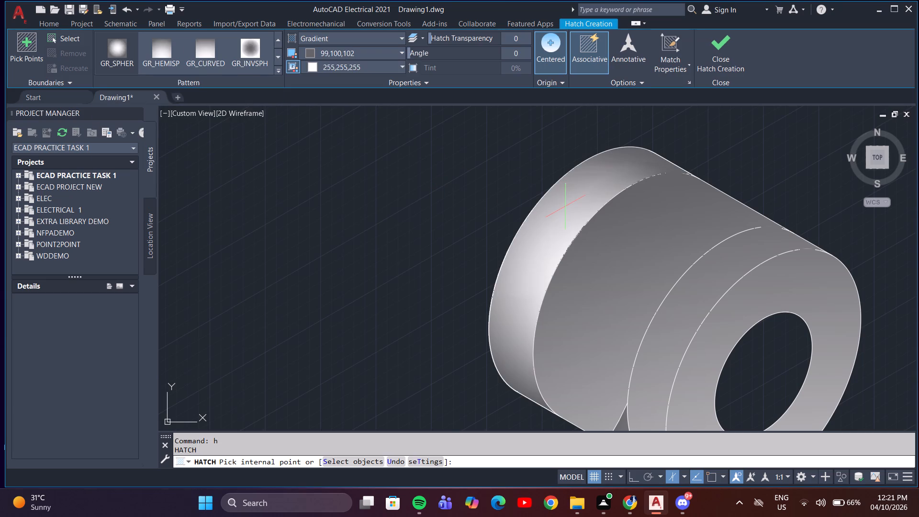
pyautogui.click(565, 206)
pyautogui.scroll(-6, 733, 225)
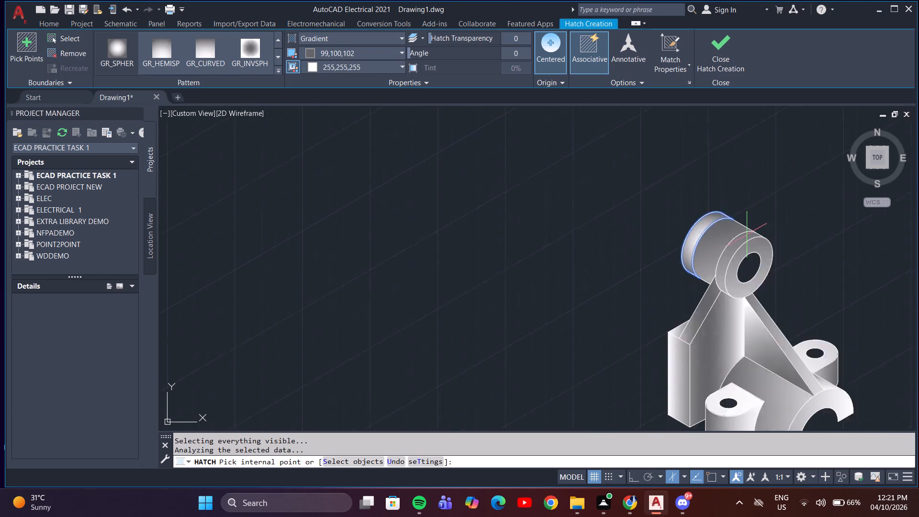
pyautogui.click(712, 57)
# Examine the gradient shading over the whole bracket.
pyautogui.scroll(-2, 849, 281)
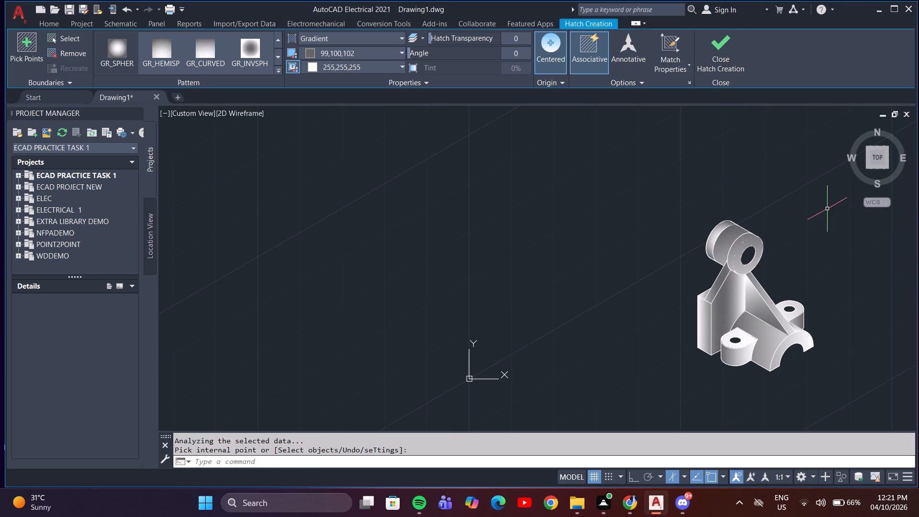
pyautogui.scroll(-2, 849, 281)
pyautogui.moveTo(848, 291); pyautogui.dragTo(657, 285, button='middle')
pyautogui.scroll(2, 648, 274)
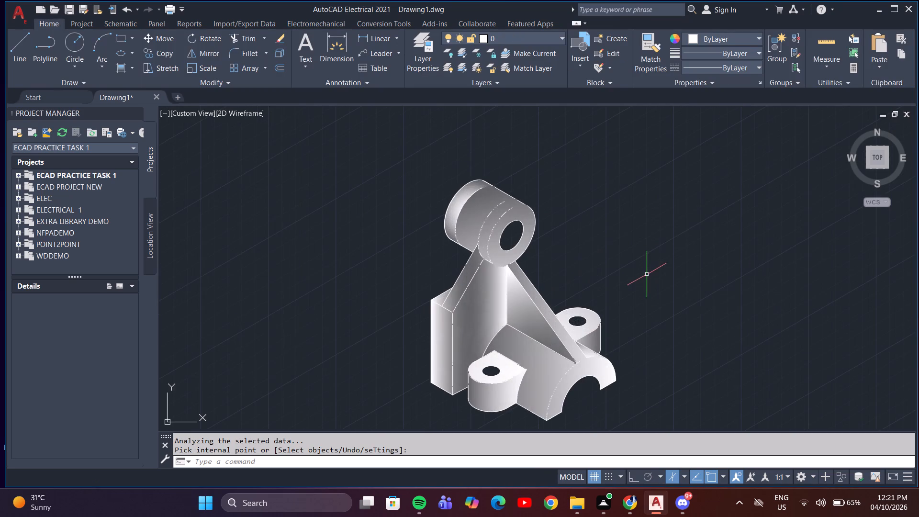
pyautogui.scroll(-1, 648, 276)
pyautogui.moveTo(705, 314); pyautogui.dragTo(536, 308, button='middle')
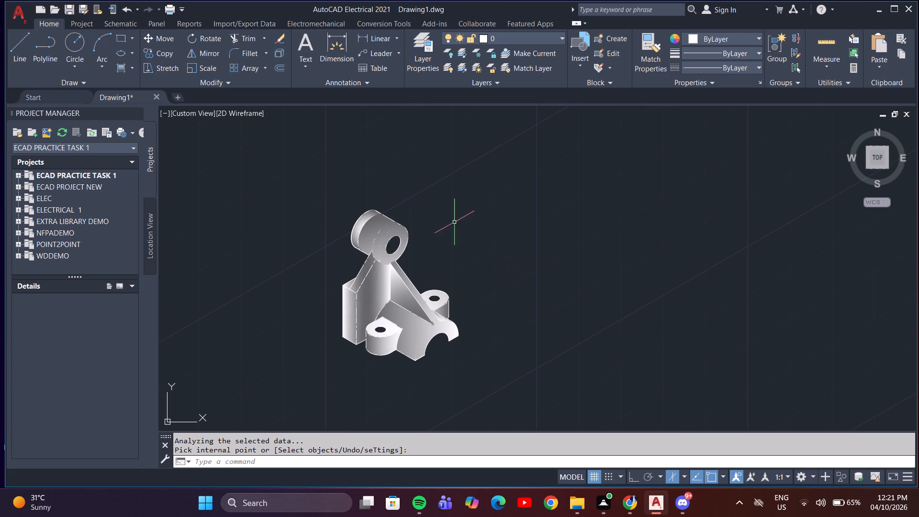
pyautogui.press('Escape')
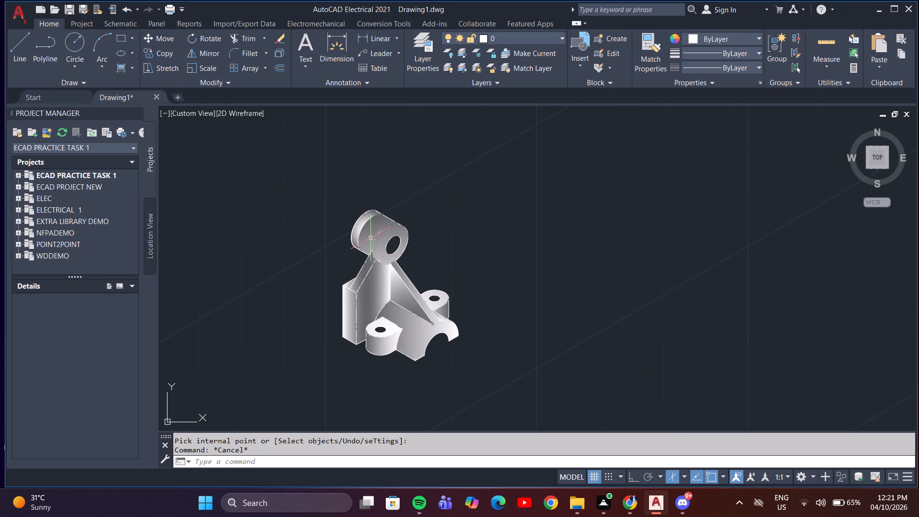